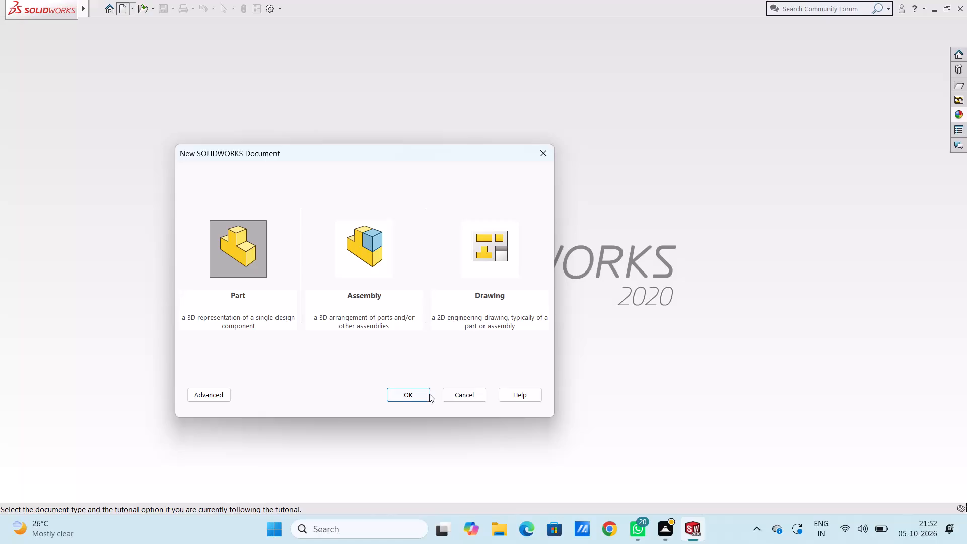
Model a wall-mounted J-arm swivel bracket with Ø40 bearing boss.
Create a new part and open a sketch on the Right Plane.
left_click(419, 393)
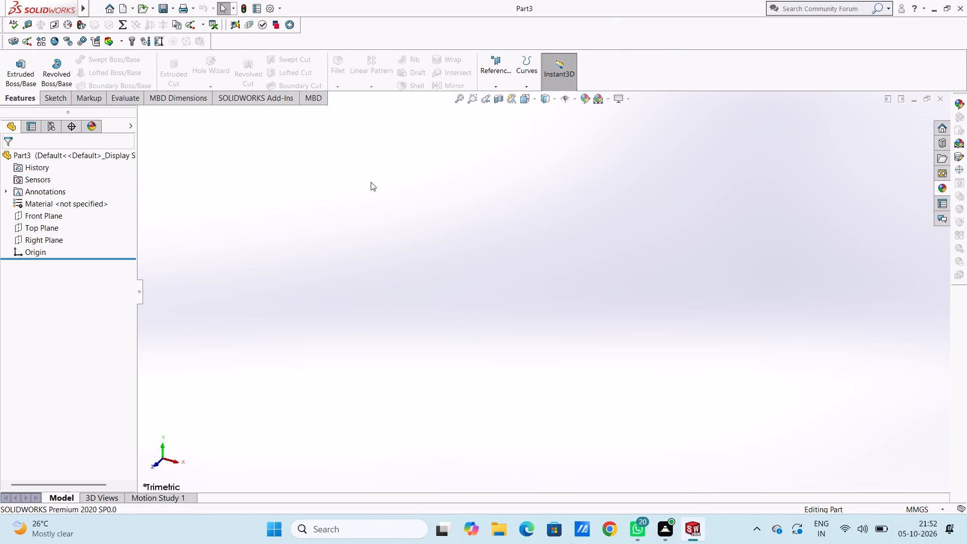
left_click(49, 239)
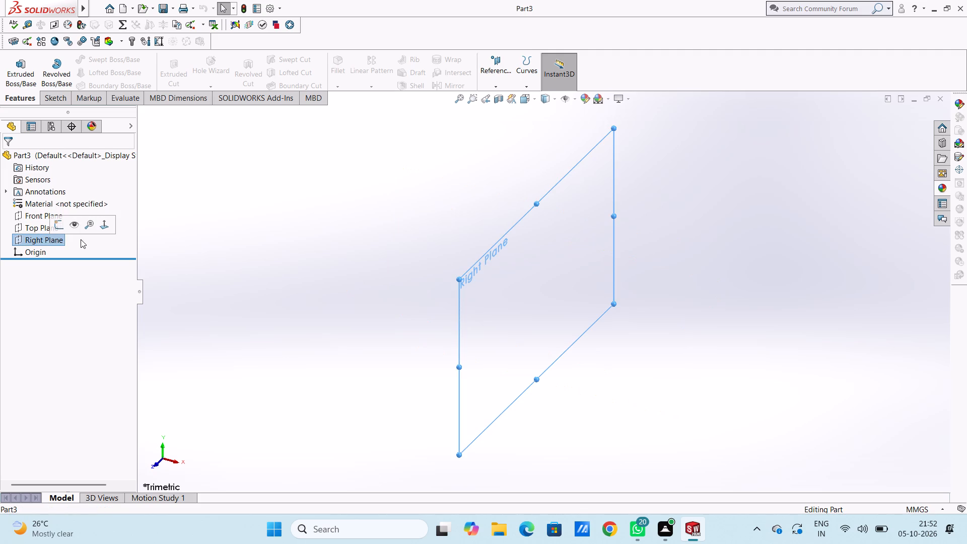
left_click(58, 225)
left_click(278, 240)
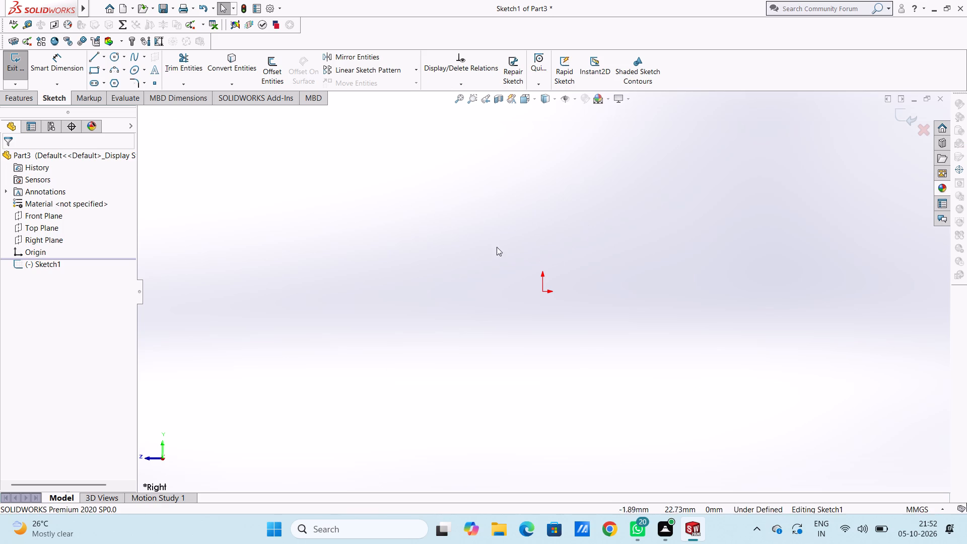
Sketch two concentric circles centred on the origin, the outer one about 104 mm in diameter and the inner one roughly half that size.
left_click(114, 57)
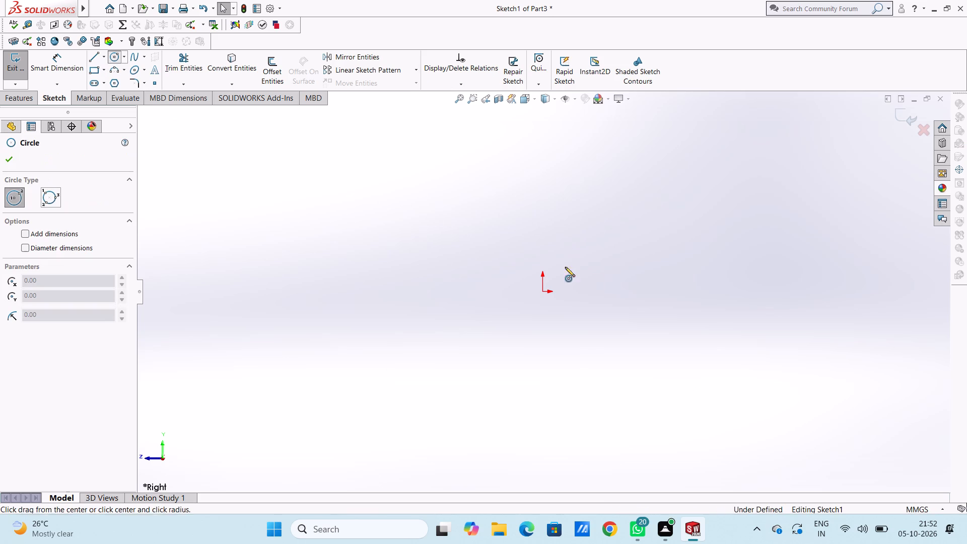
left_click(544, 293)
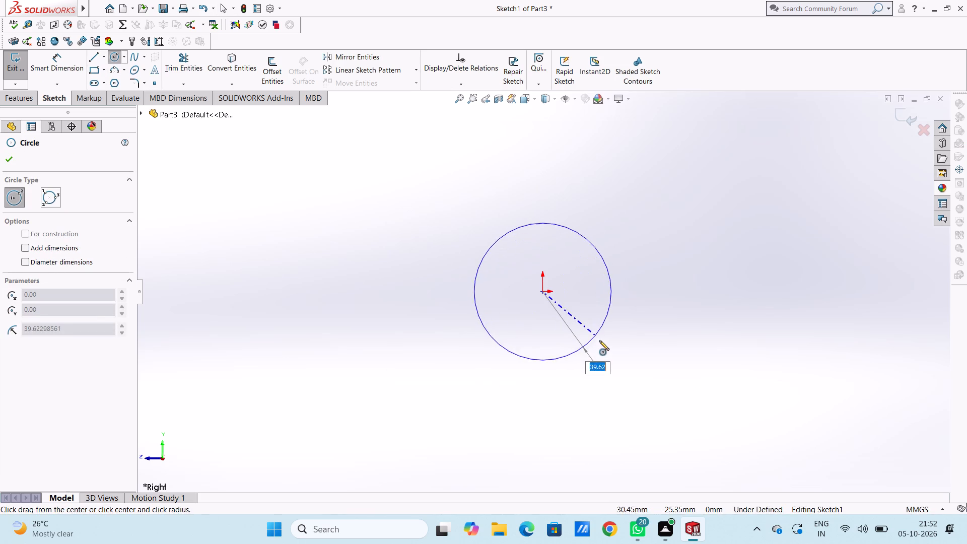
left_click(609, 352)
left_click(540, 291)
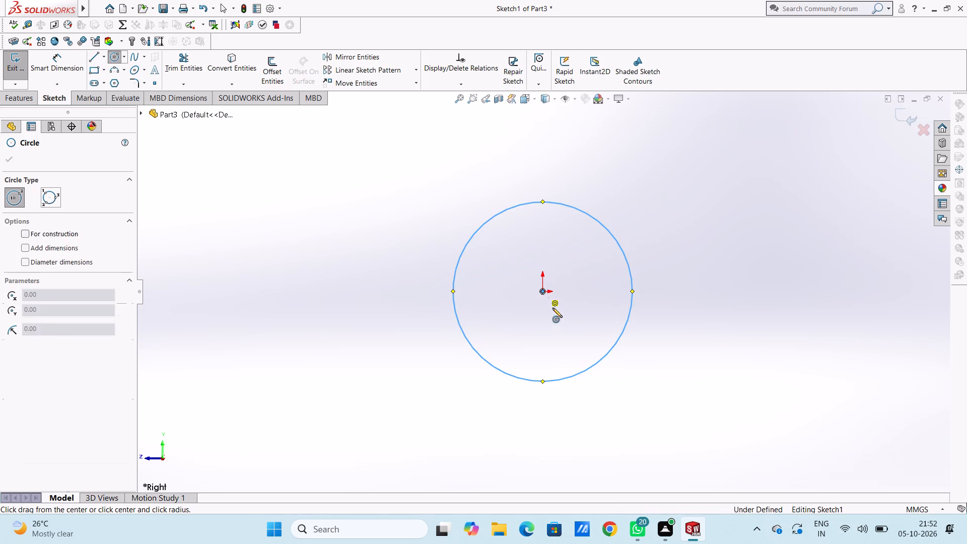
left_click(563, 330)
left_click(10, 159)
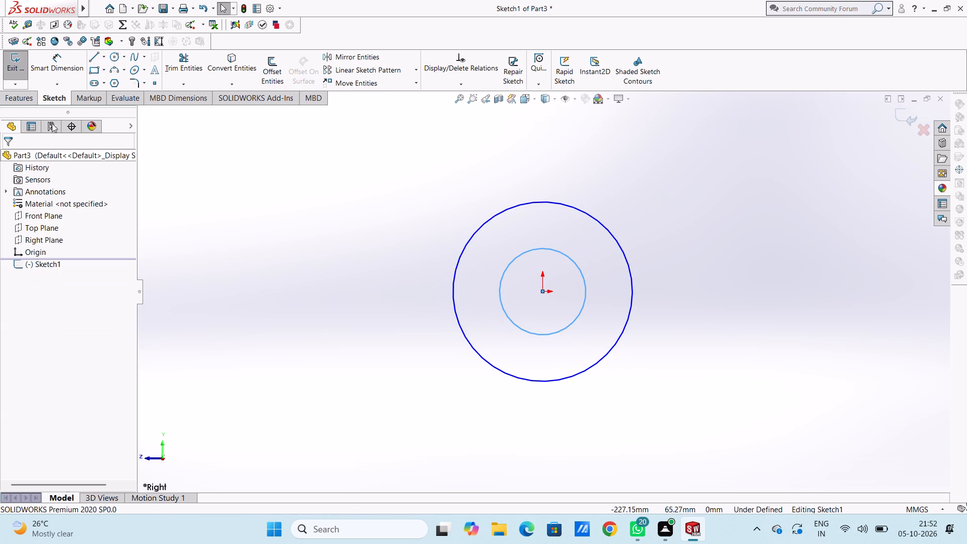
Dimension the outer circle's diameter to 52 mm.
left_click(67, 61)
left_click(454, 272)
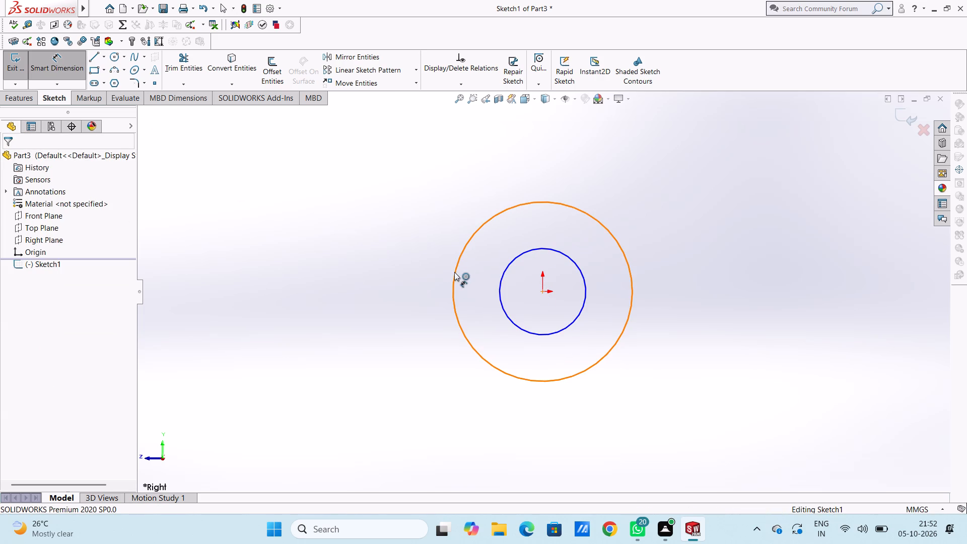
left_click(406, 159)
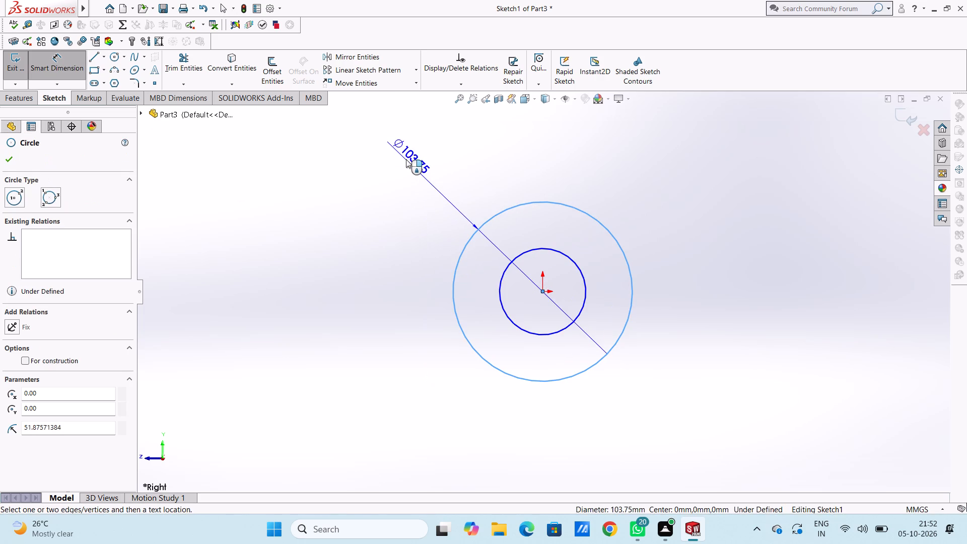
type("52")
key("Return")
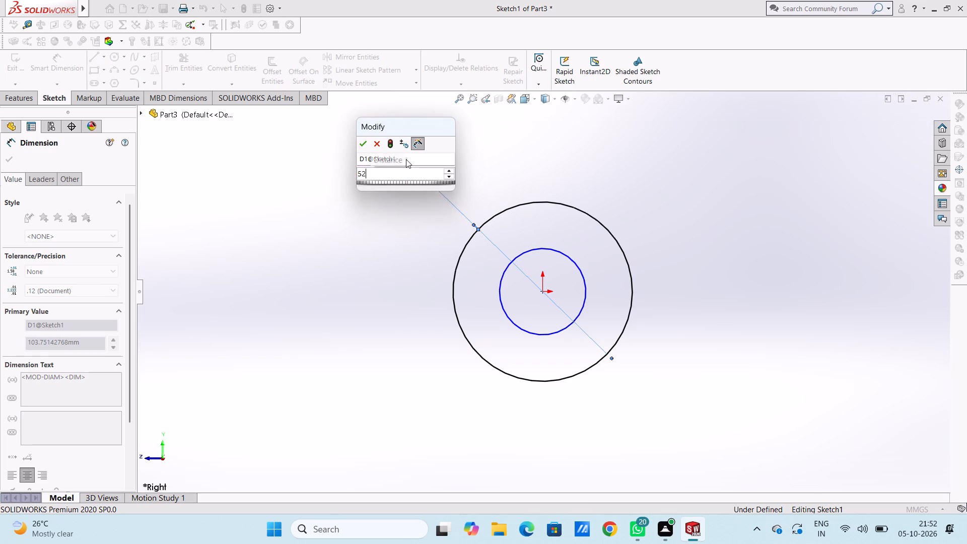
left_click(367, 227)
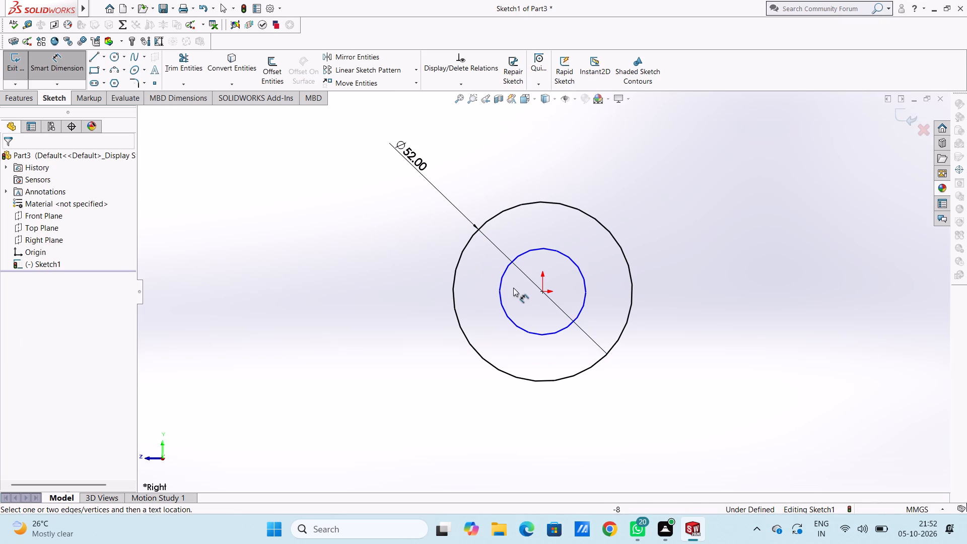
Dimension the inner circle's diameter to 40 mm.
left_click(502, 281)
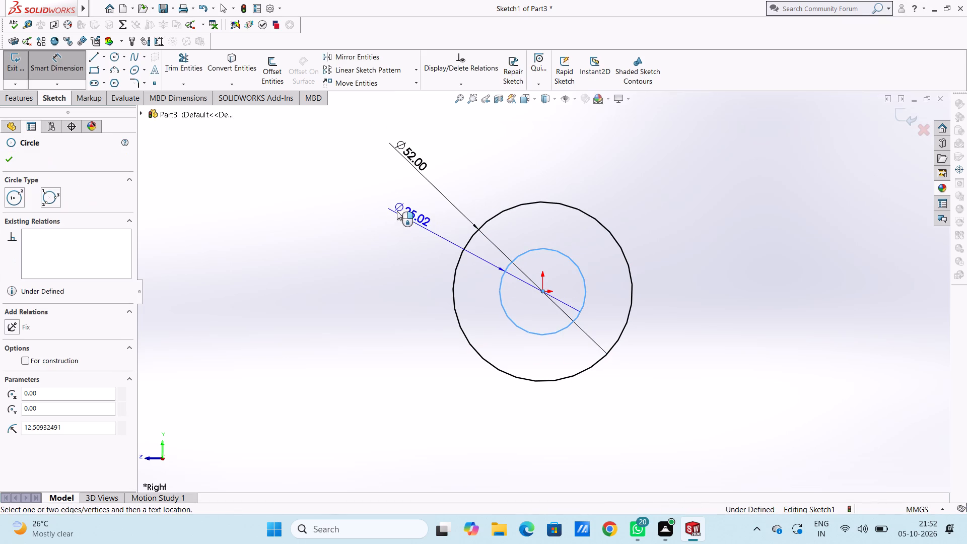
left_click(391, 205)
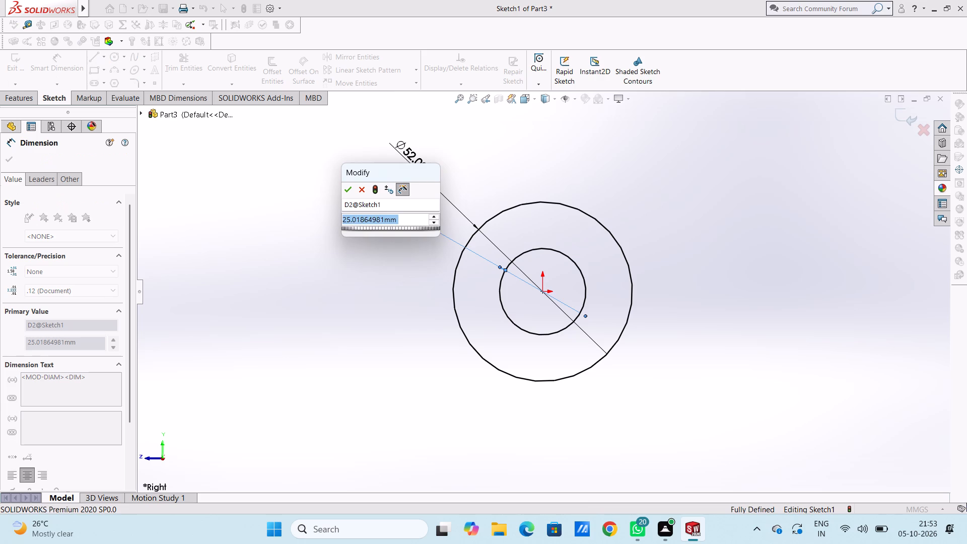
type("40")
key("Return")
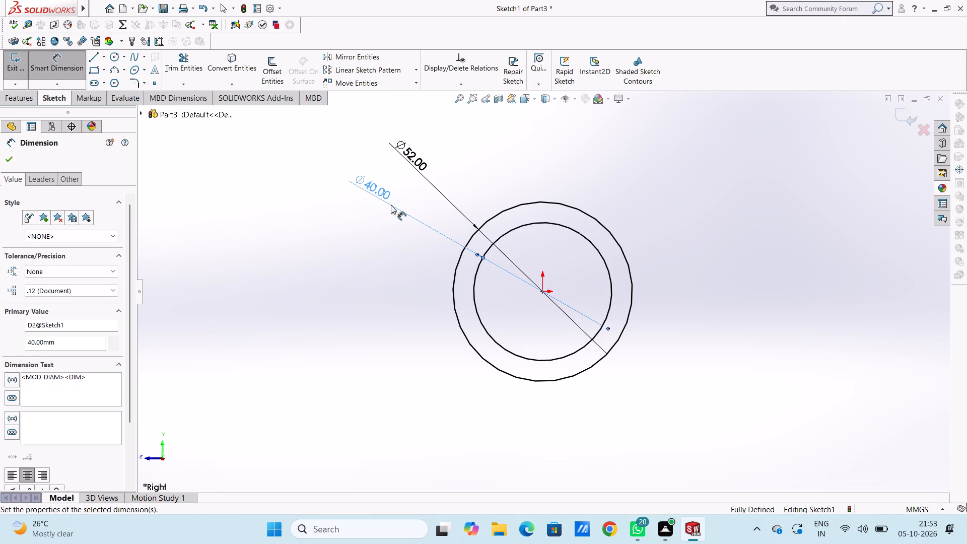
scroll(391, 205, "up", 4)
scroll(595, 258, "up", 3)
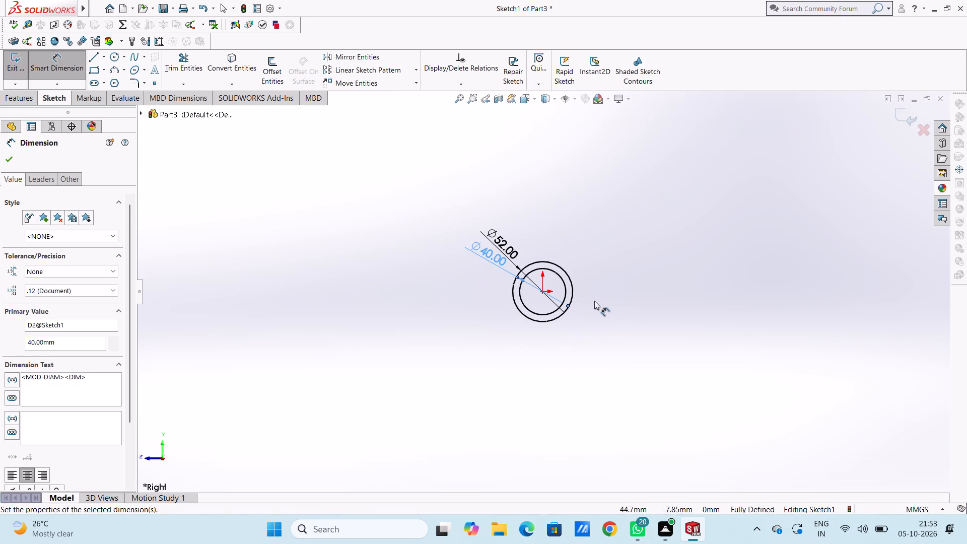
left_click(593, 307)
Draw connected lines from the outer circle's right quadrant point: 70 mm vertically down, and 274 mm horizontally to the right.
scroll(593, 296, "down", 2)
scroll(593, 295, "up", 2)
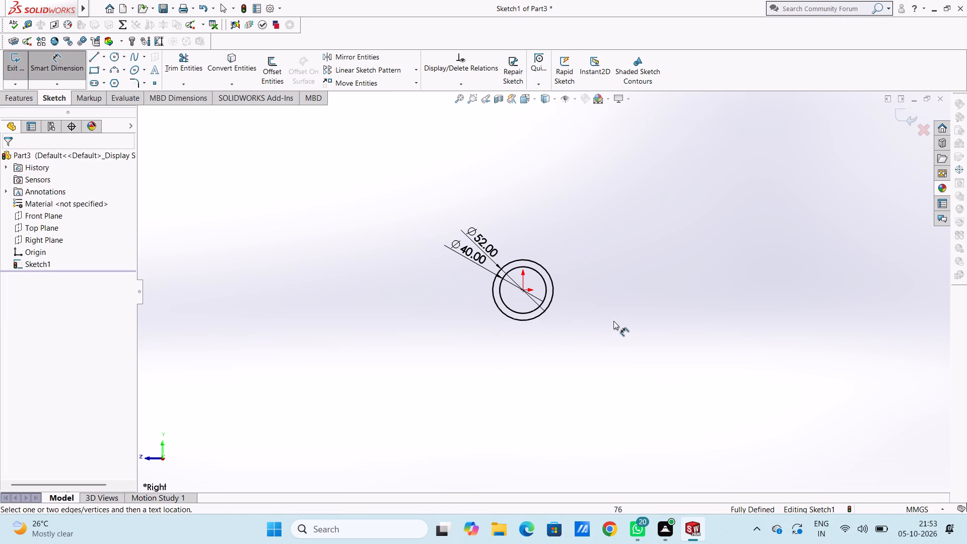
middle_click(617, 323)
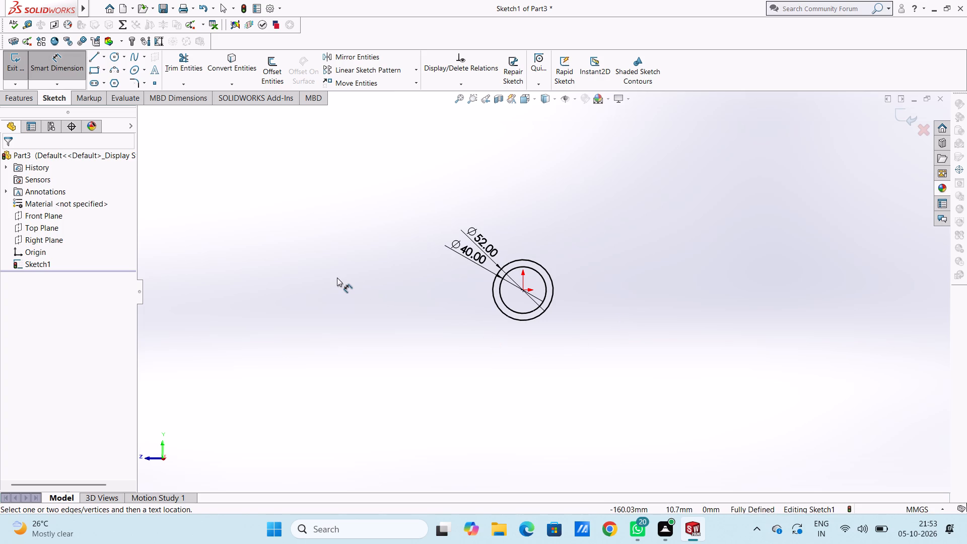
scroll(337, 278, "up", 2)
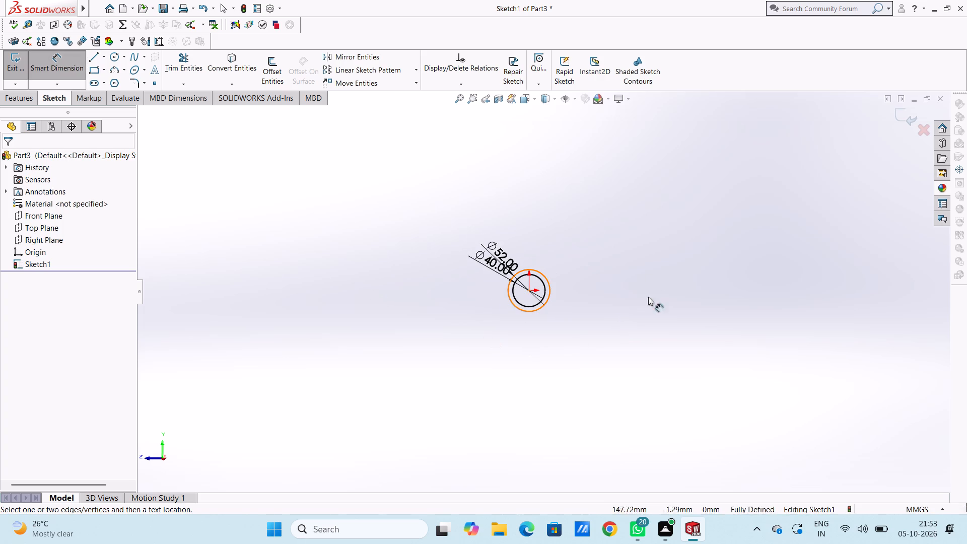
scroll(603, 320, "down", 1)
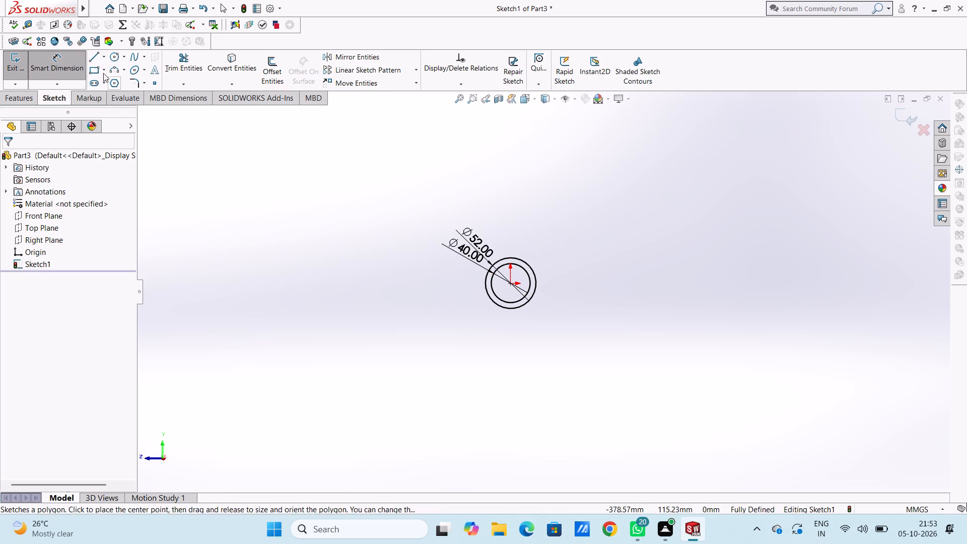
left_click(94, 58)
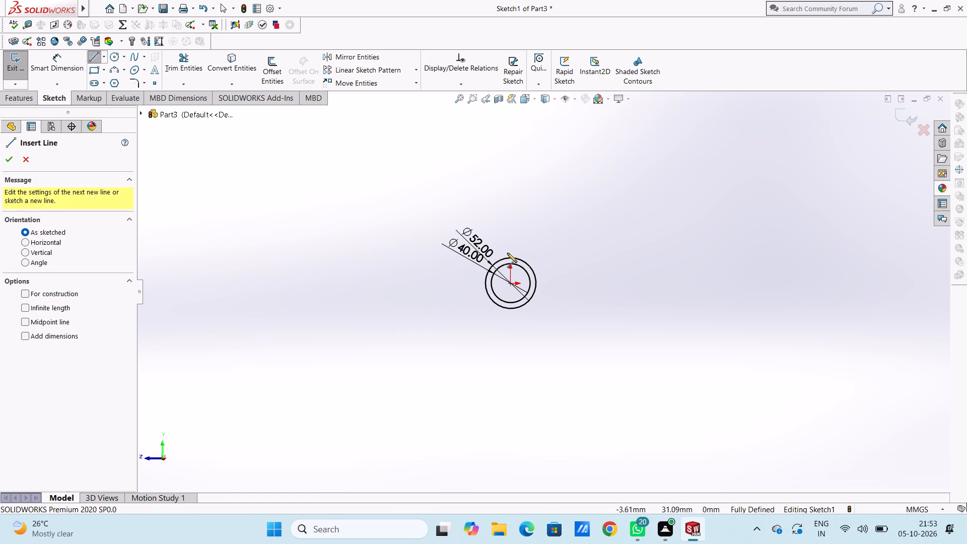
left_click(535, 282)
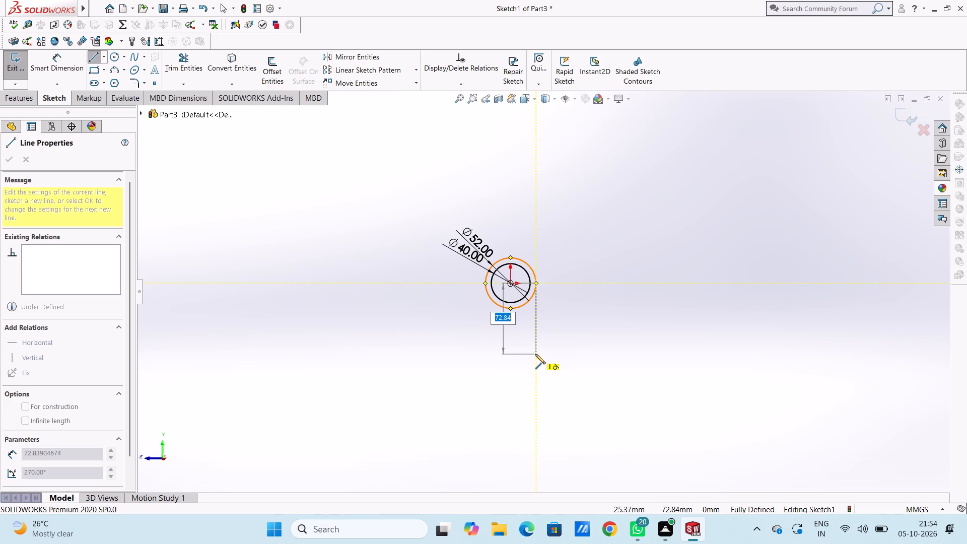
type("70")
key("Return")
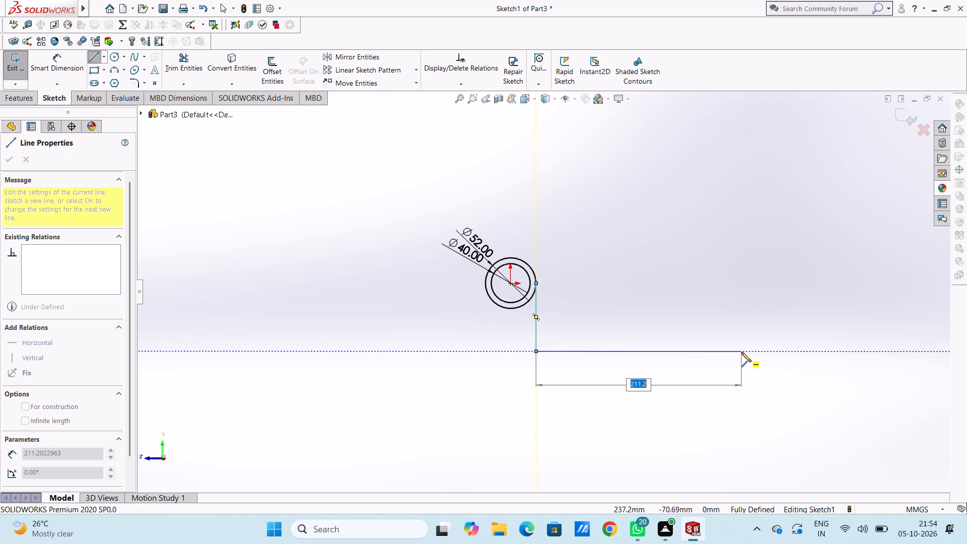
type("274")
key("Return")
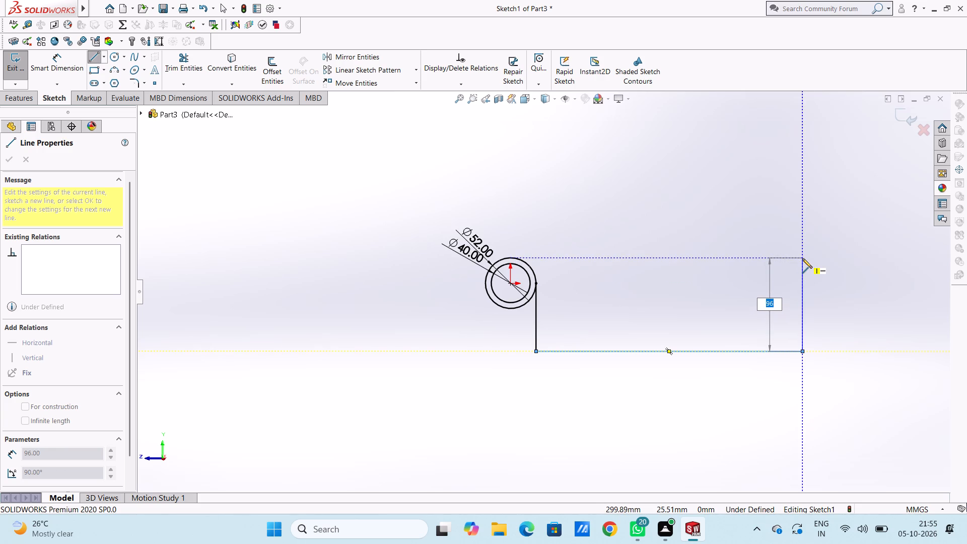
Continue the line chain 96 mm up, level with the outer circle's top, 44 mm to the right and 20 mm down.
left_click(802, 257)
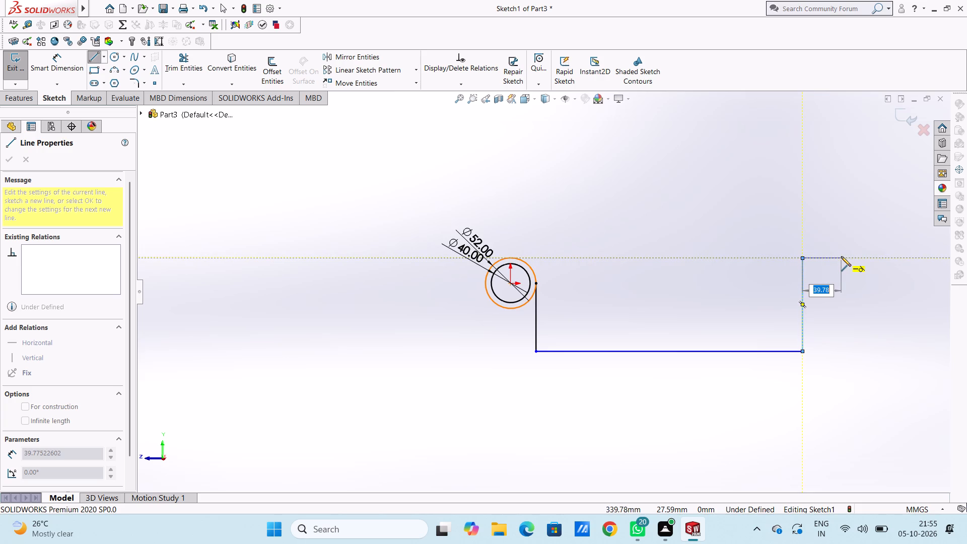
type("44")
key("Return")
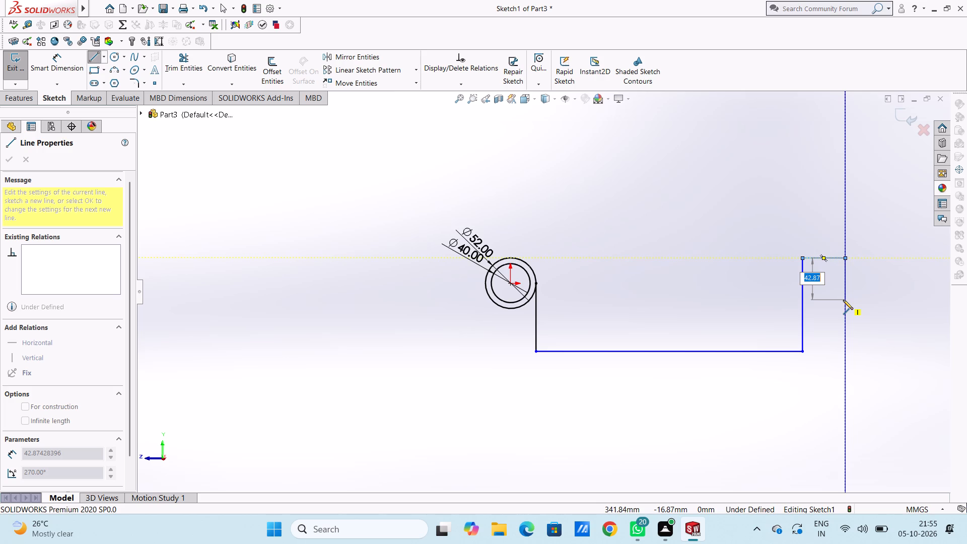
type("20")
key("Return")
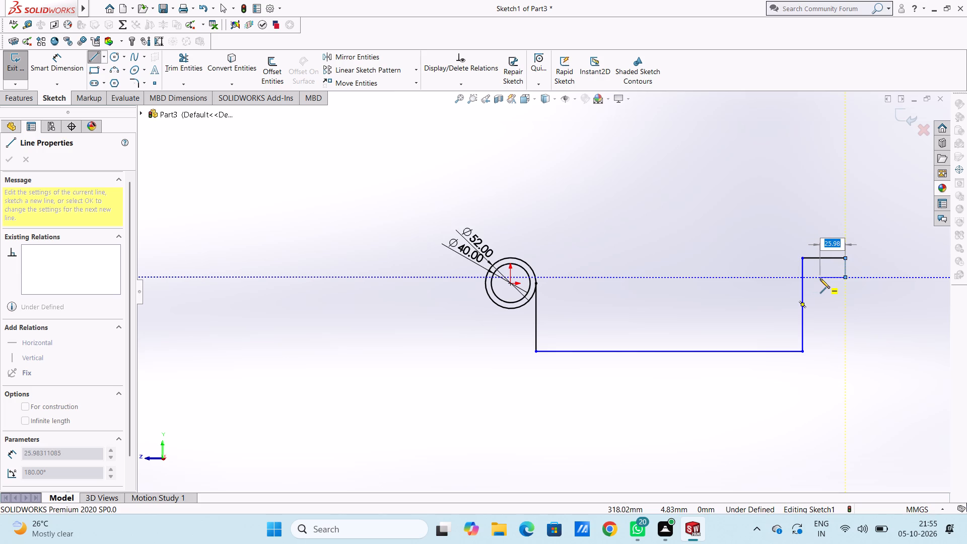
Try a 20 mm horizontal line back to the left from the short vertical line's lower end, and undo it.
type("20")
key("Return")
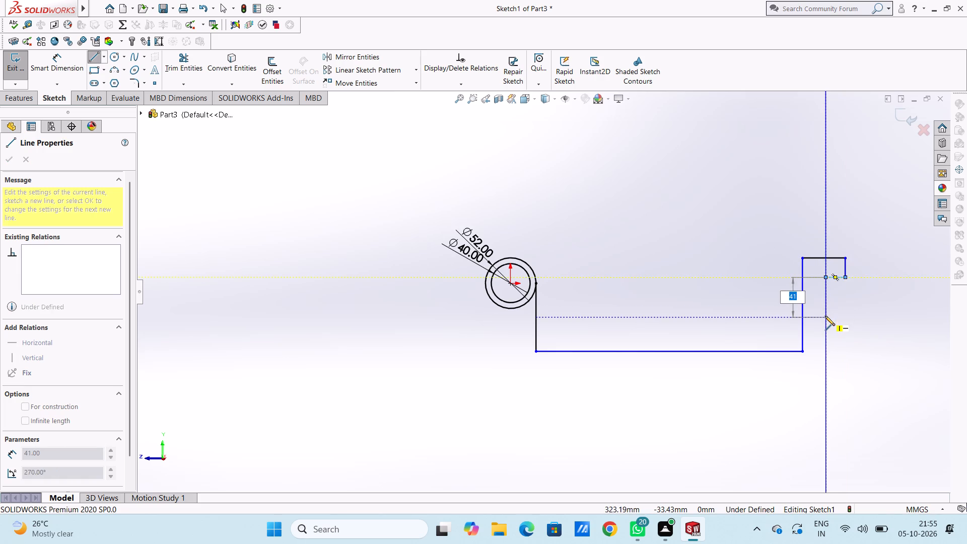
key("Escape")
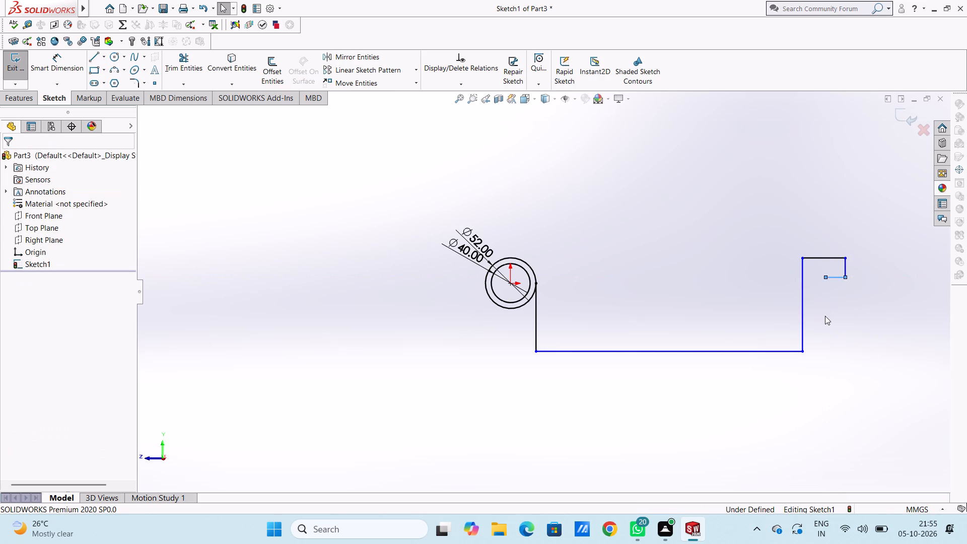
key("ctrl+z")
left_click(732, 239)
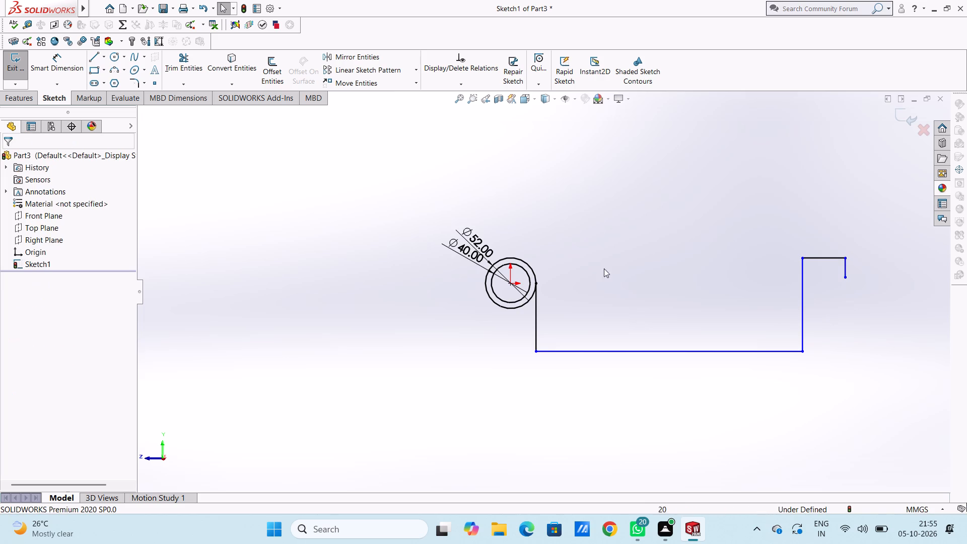
From the short 20 mm vertical line's lower end, draw a 24 mm horizontal line to the left and an 88 mm line down.
left_click(94, 62)
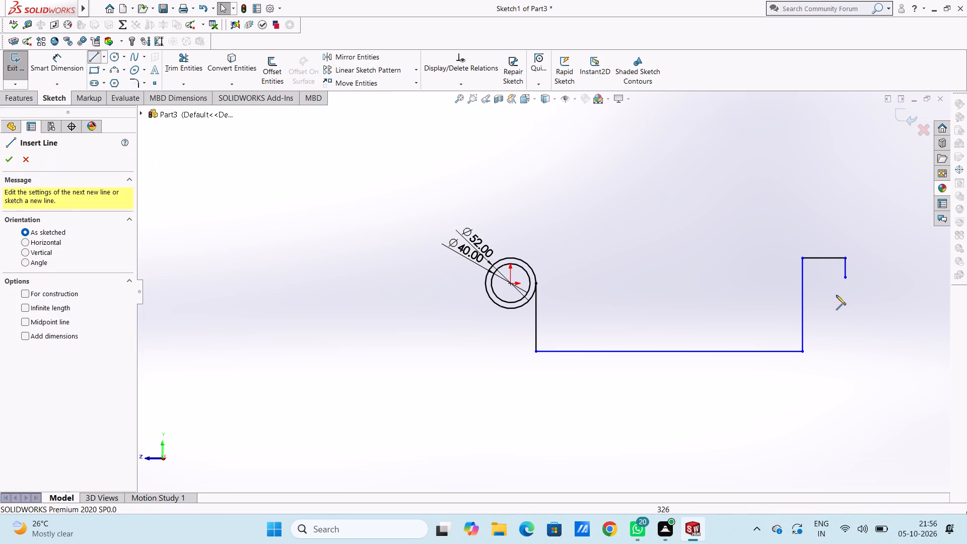
left_click(845, 277)
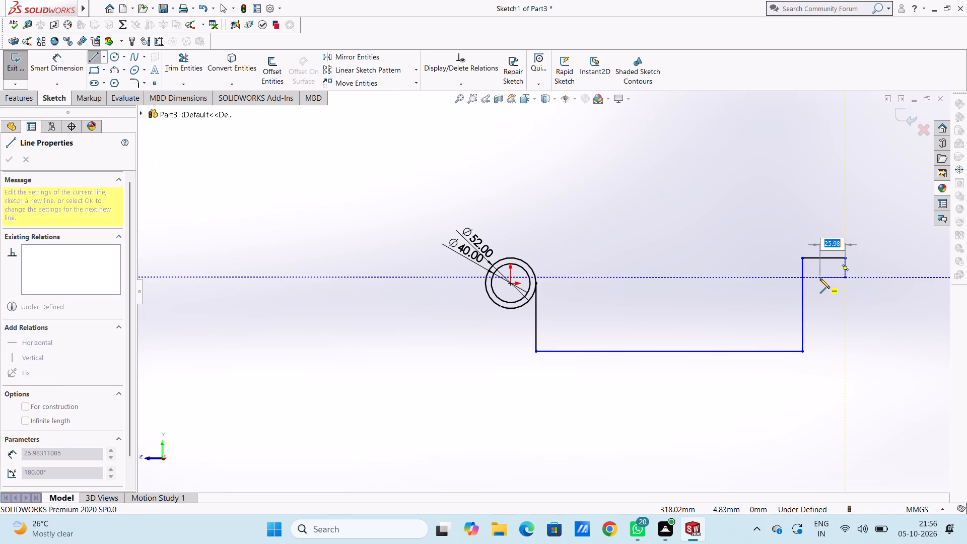
type("24")
key("Return")
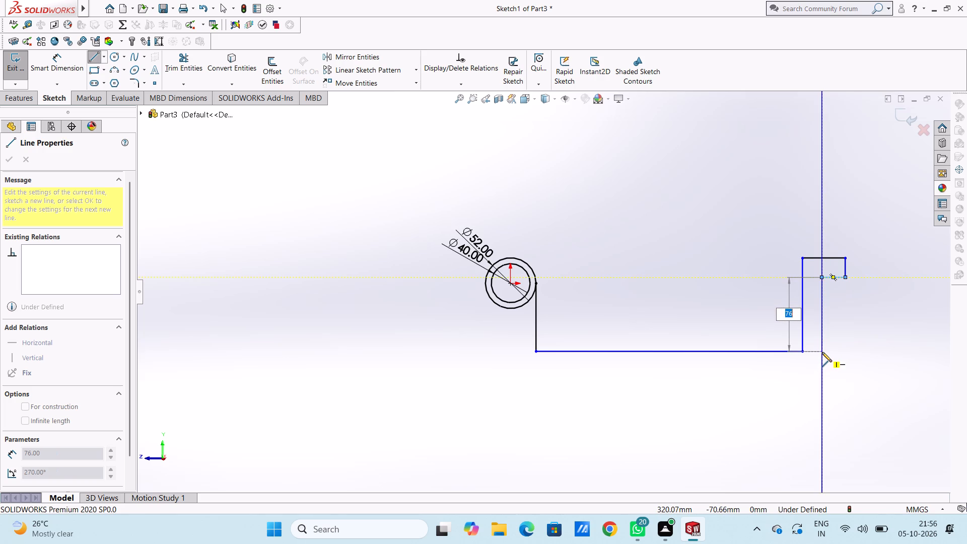
type("88")
key("Return")
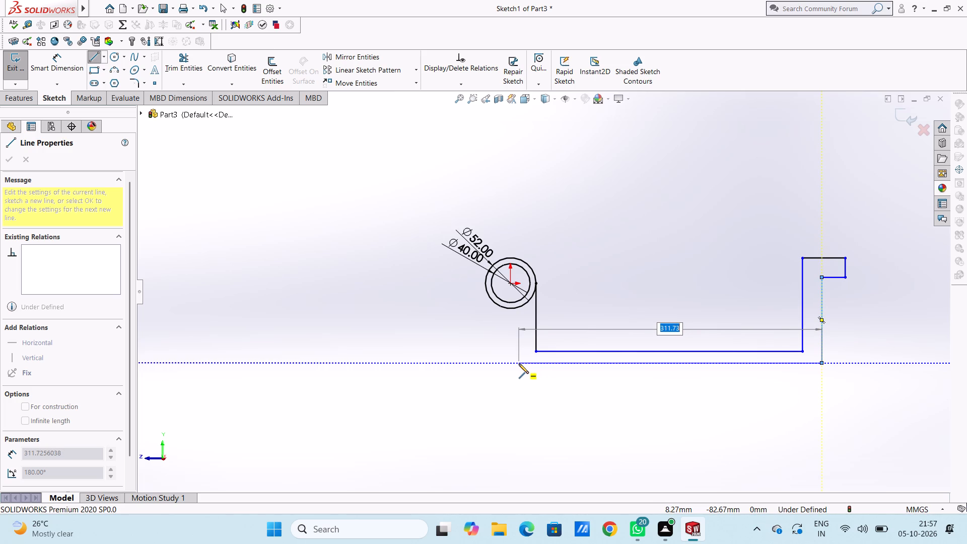
Finish the line chain with a 306 mm horizontal line to the left and an 82 mm line up to ring-centre height.
type("306")
key("Return")
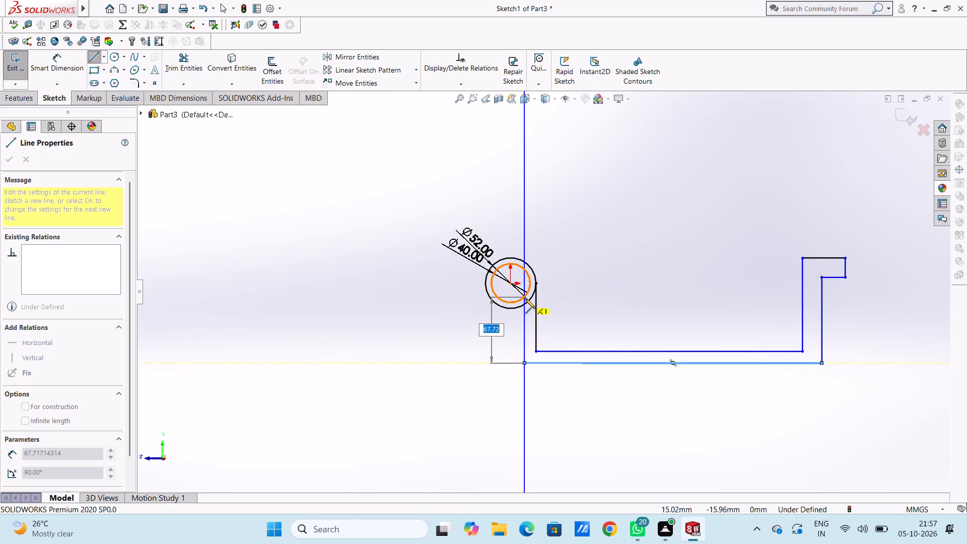
left_click(523, 286)
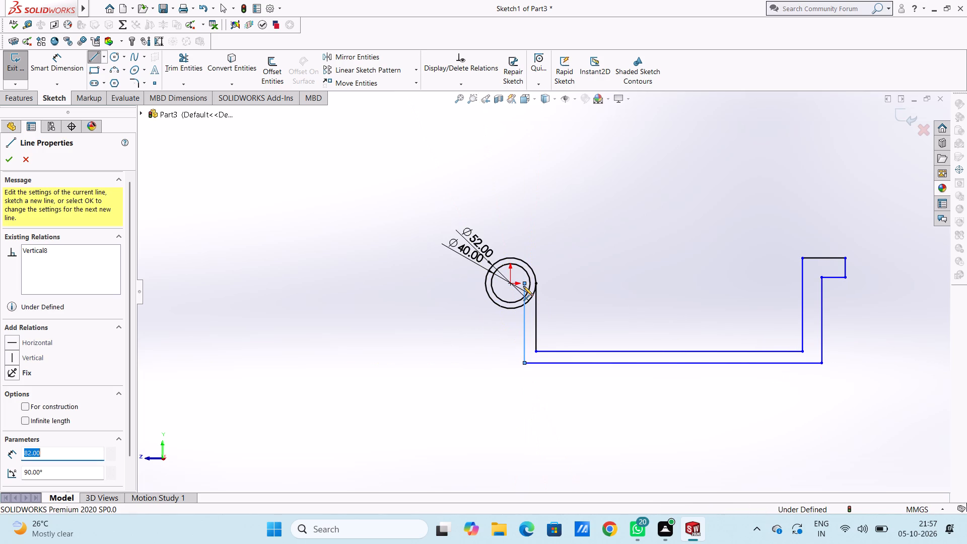
key("Escape")
key("Escape")
Trim the portions of the new vertical line that lie inside the ring, back to the outer circle.
scroll(592, 303, "down", 3)
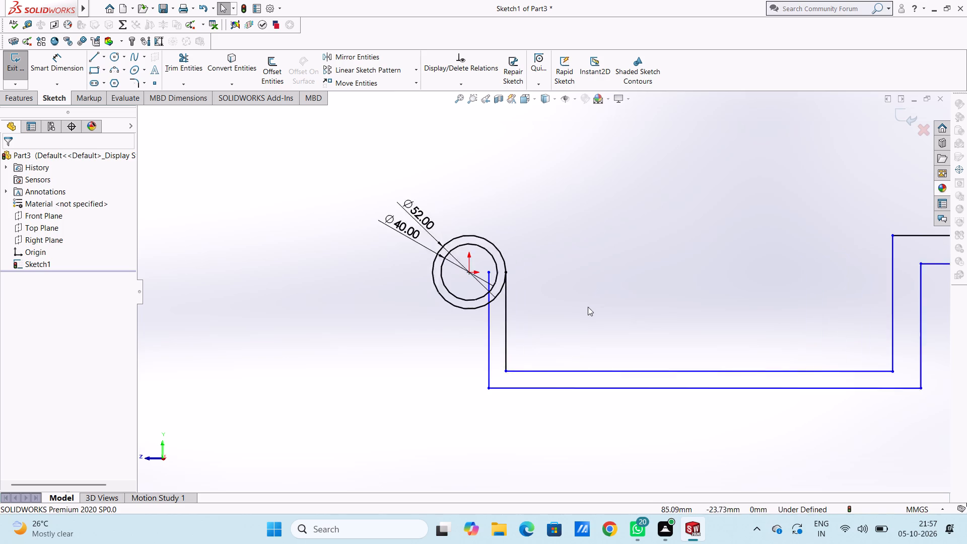
left_click(189, 62)
left_click(466, 269)
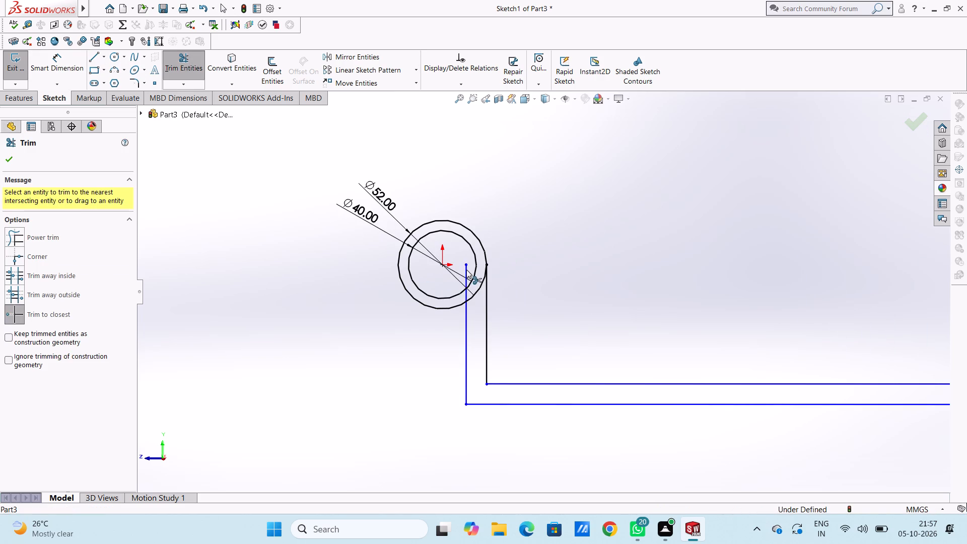
left_click(467, 294)
left_click(11, 159)
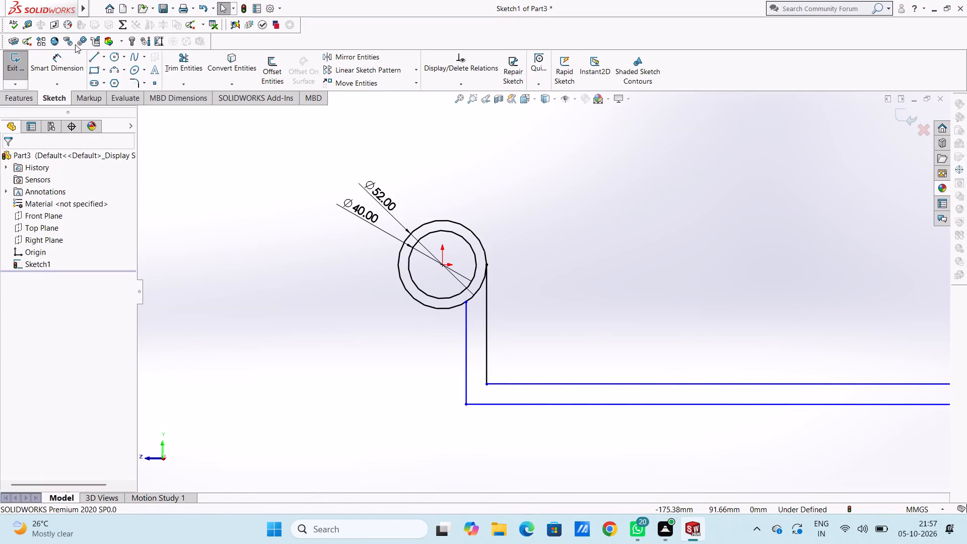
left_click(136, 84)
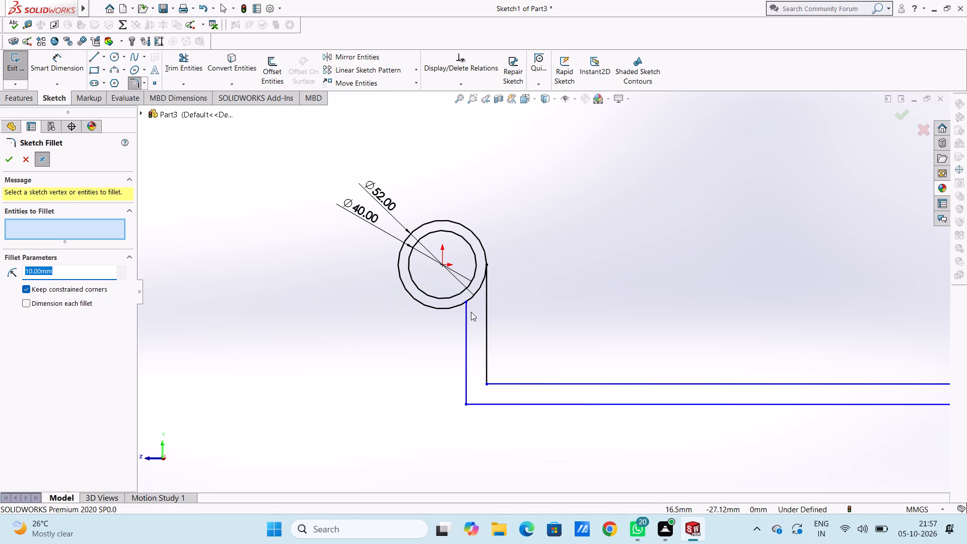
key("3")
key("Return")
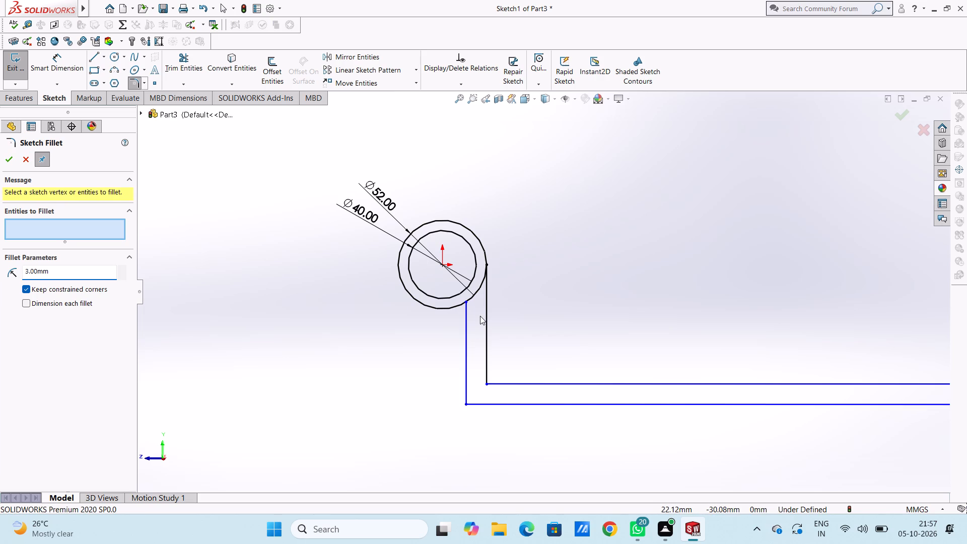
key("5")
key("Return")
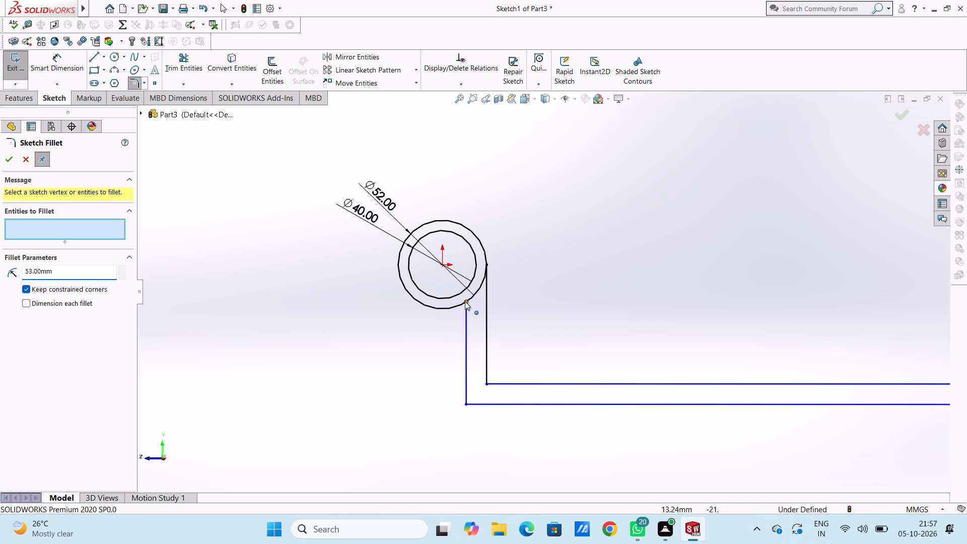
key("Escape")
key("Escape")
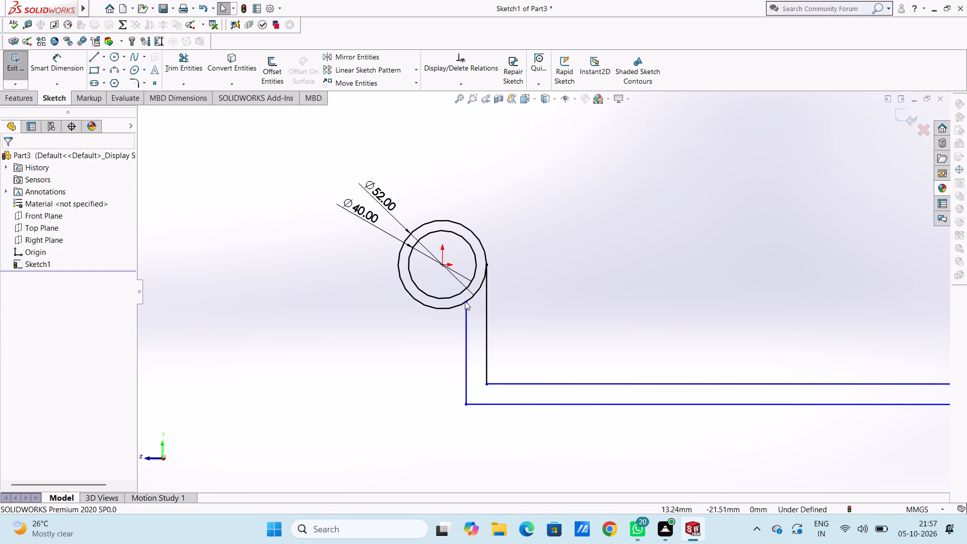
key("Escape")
Trim away the short arc of the outer circle between the two vertical lines.
left_click(187, 70)
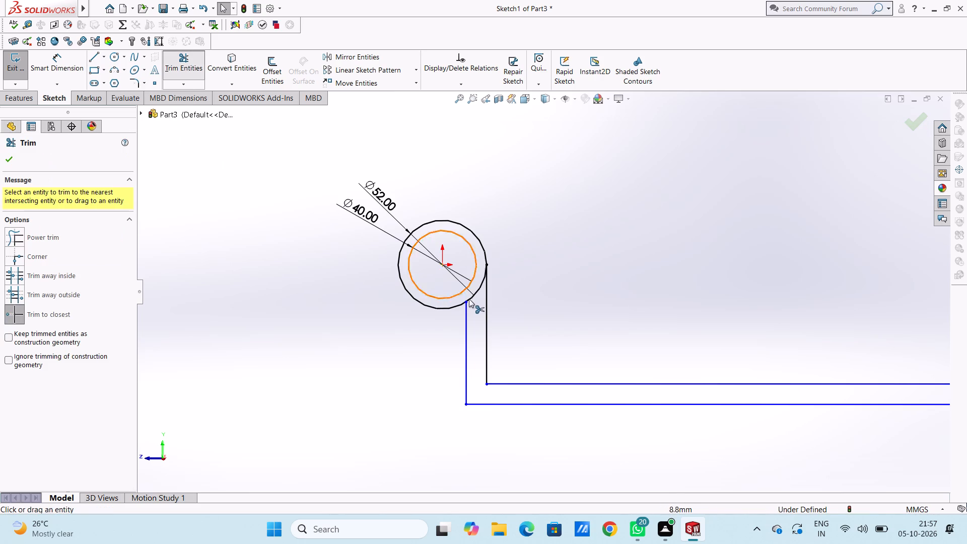
left_click(474, 293)
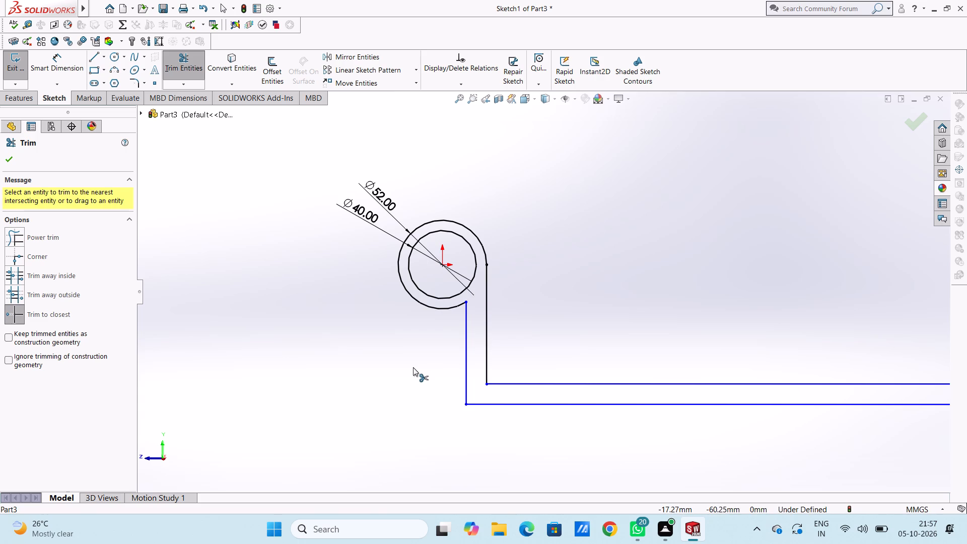
key("Escape")
key("Escape")
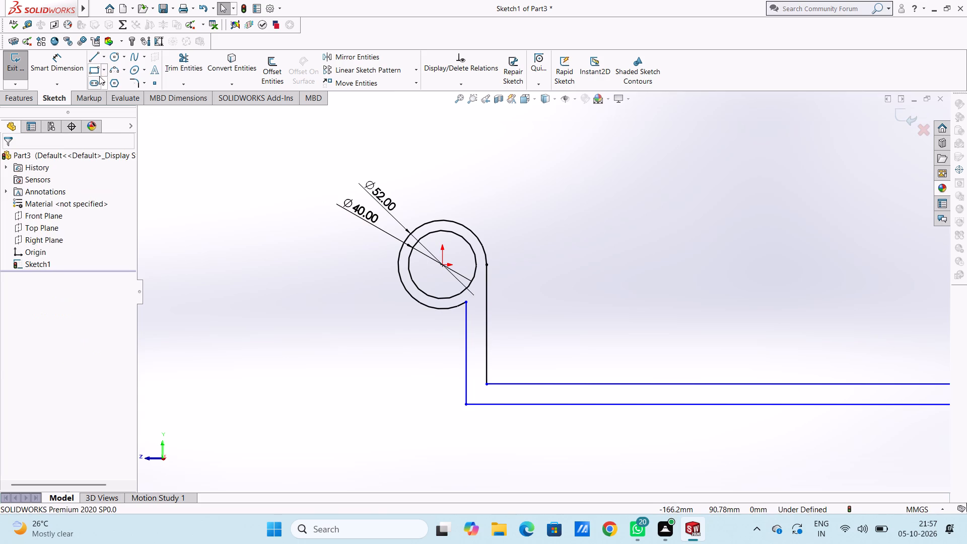
Add a 6 mm sketch fillet where the outer circle's arc meets the outer vertical line below the ring.
left_click(131, 83)
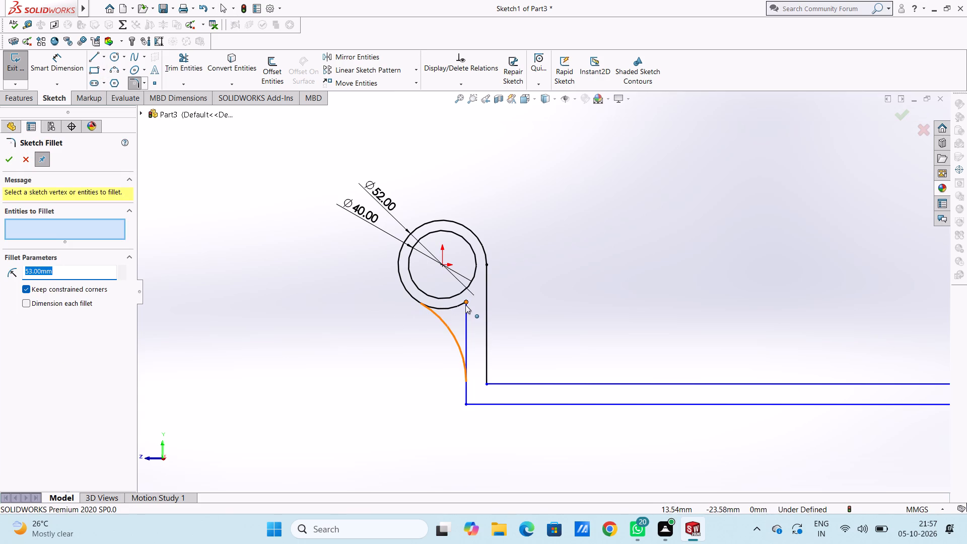
key("5")
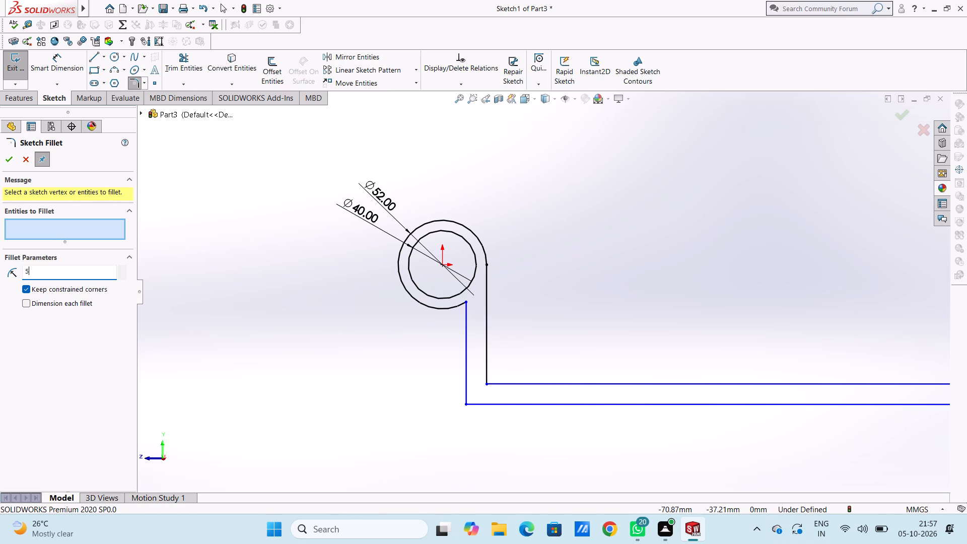
key("Return")
double_click(100, 274)
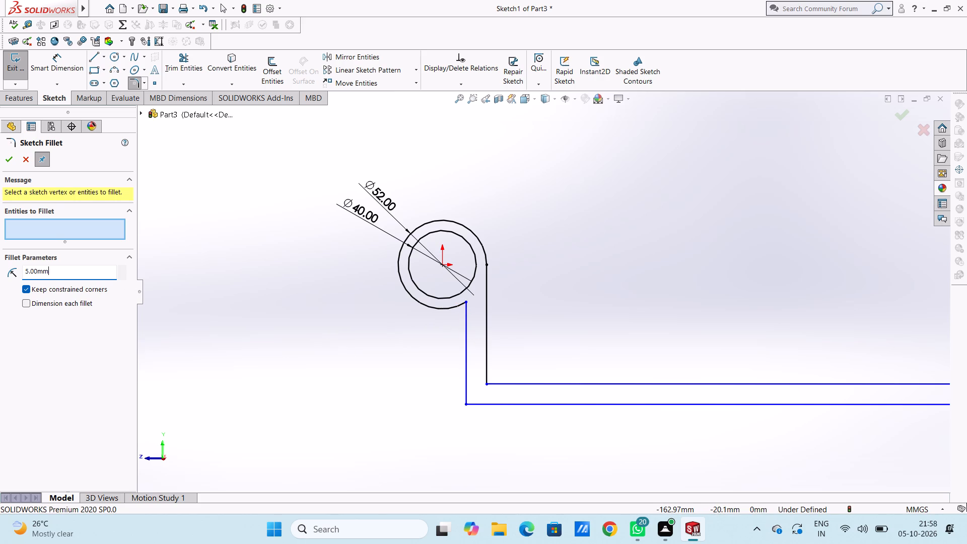
type("10")
key("Return")
left_click(465, 302)
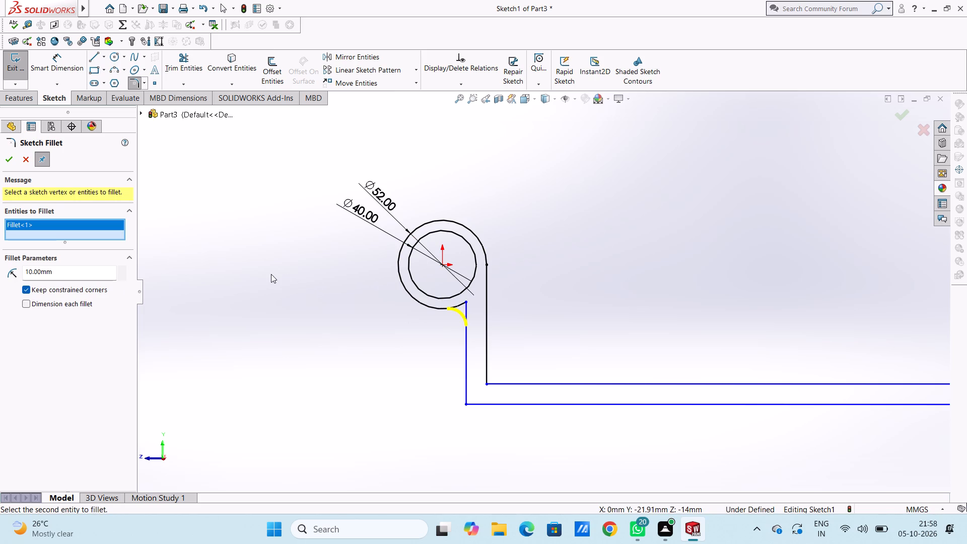
double_click(109, 272)
key("6")
key("Return")
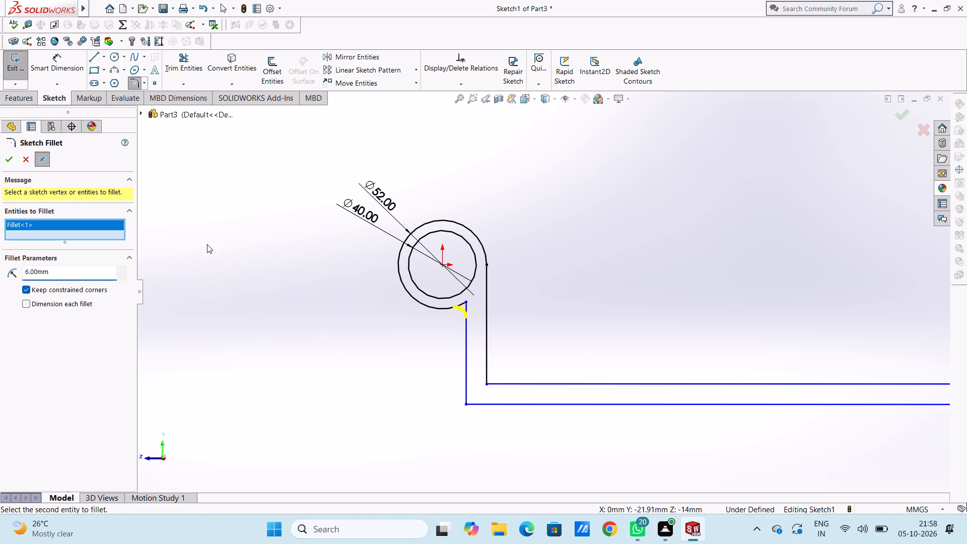
left_click(4, 163)
left_click(4, 162)
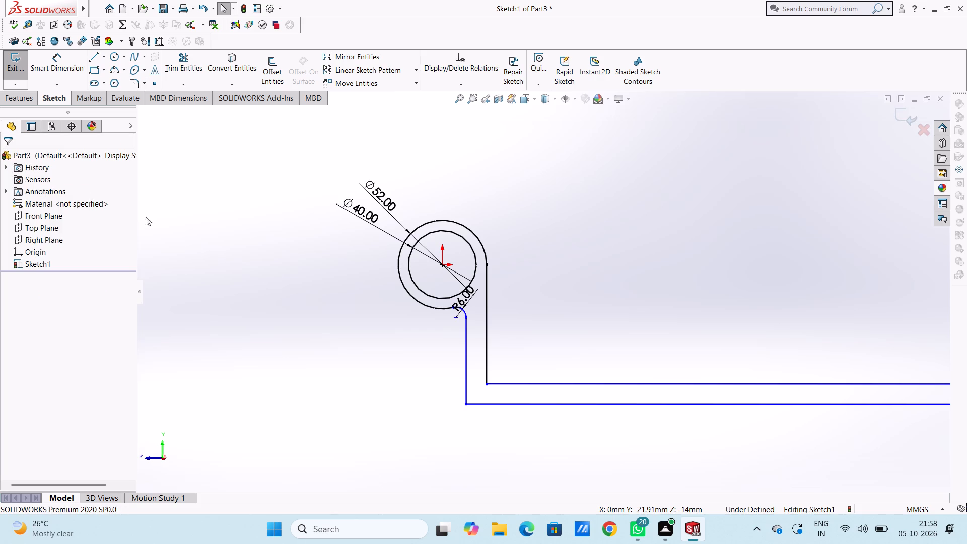
Dimension the spacing between the two vertical lines below the ring at 12 mm, placed above the ring.
scroll(265, 276, "up", 3)
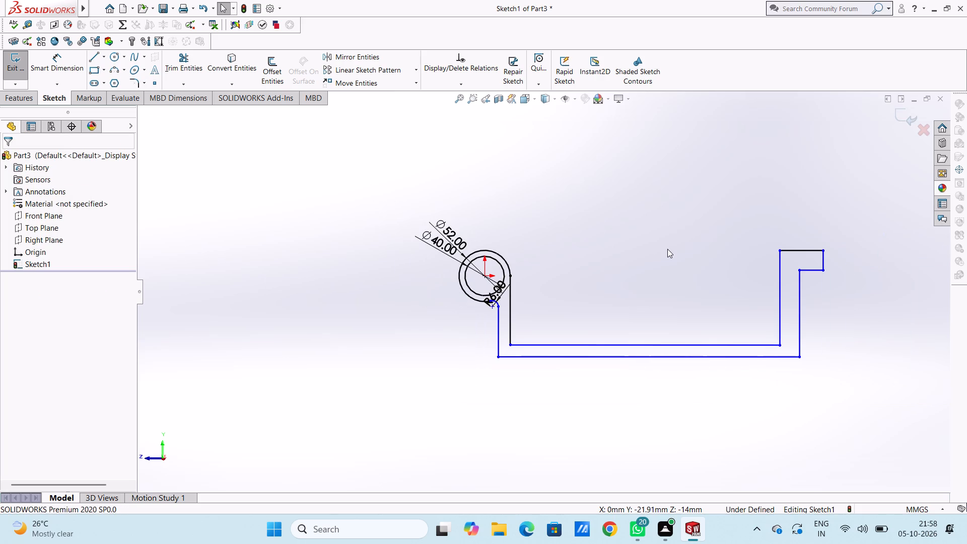
left_click(72, 63)
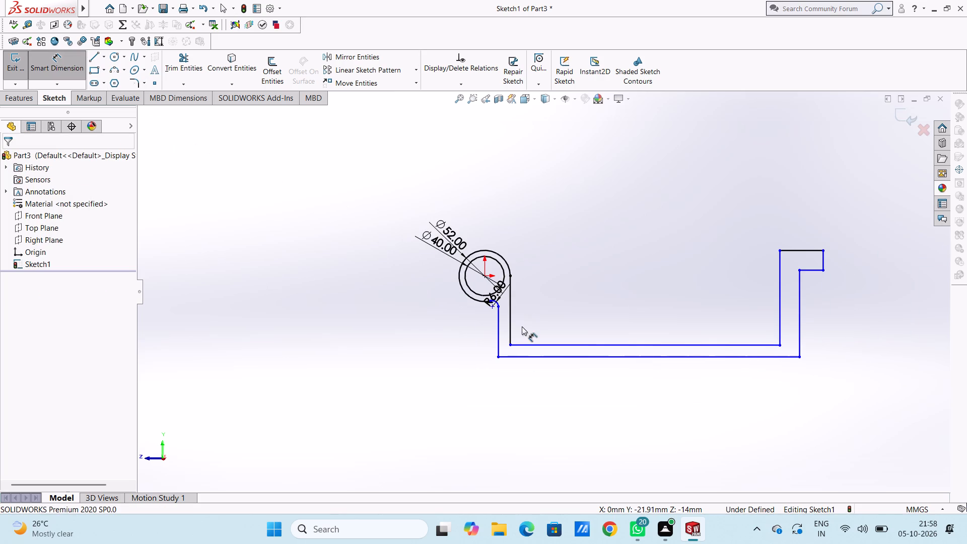
scroll(521, 330, "down", 2)
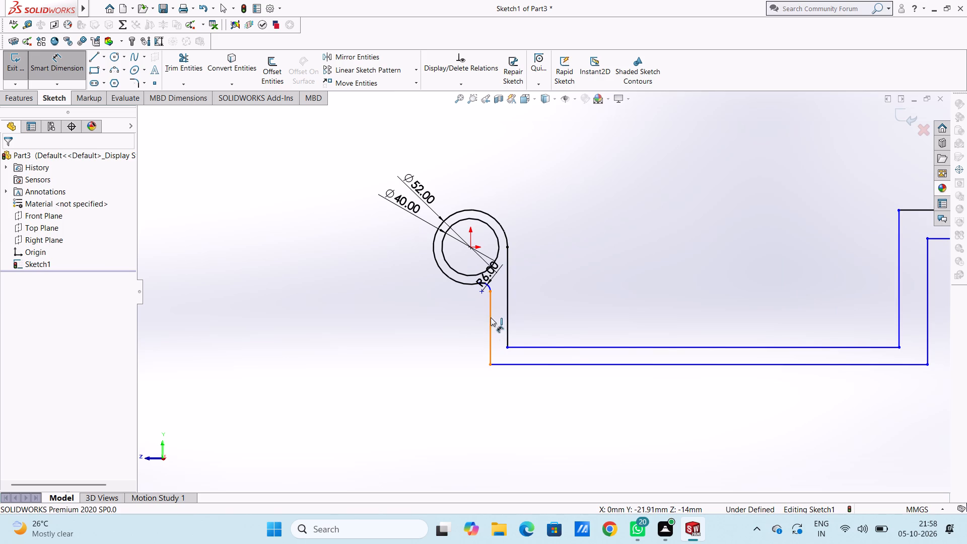
left_click(491, 317)
left_click(508, 309)
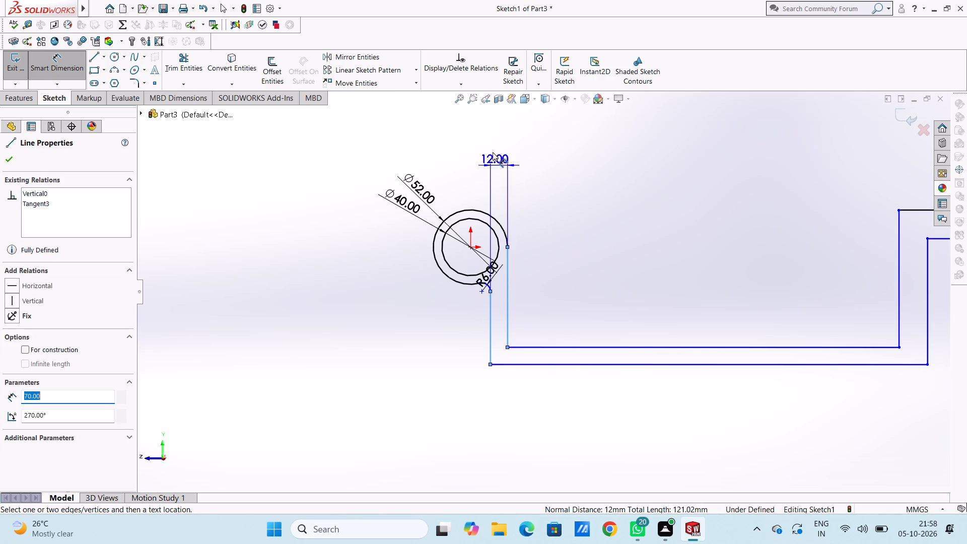
left_click(492, 148)
left_click(449, 131)
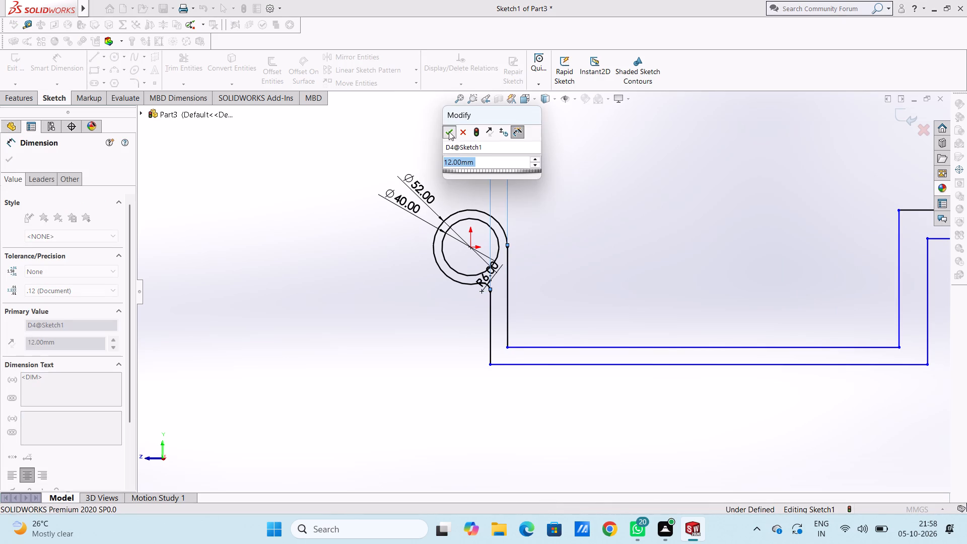
left_click(433, 134)
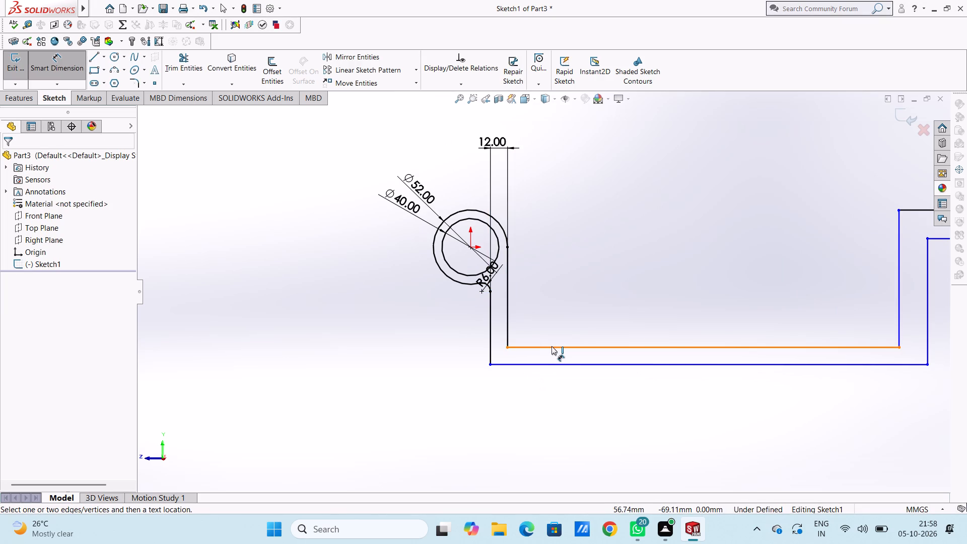
Dimension the spacing between the two long horizontal lines at 12 mm, placed to the left of the profile.
left_click(551, 346)
left_click(557, 364)
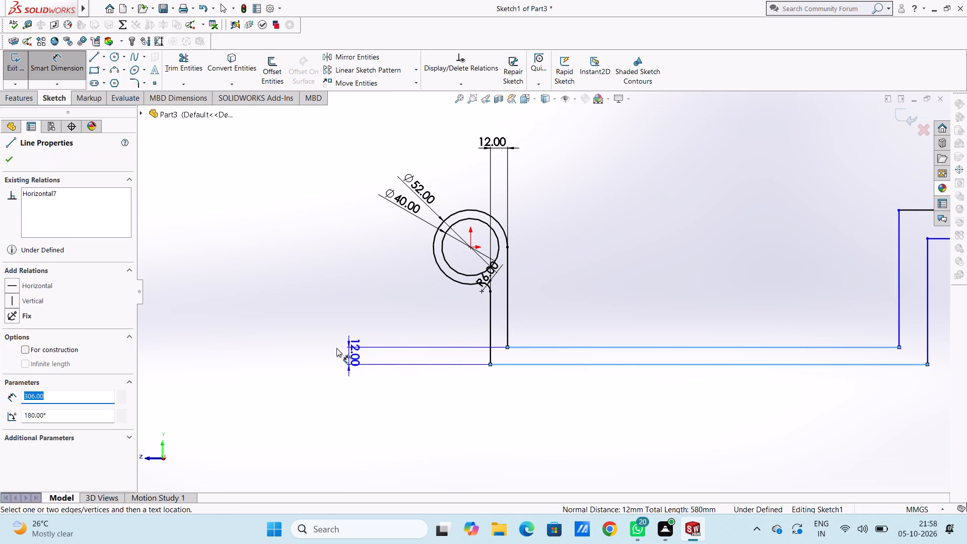
left_click(334, 347)
left_click(288, 329)
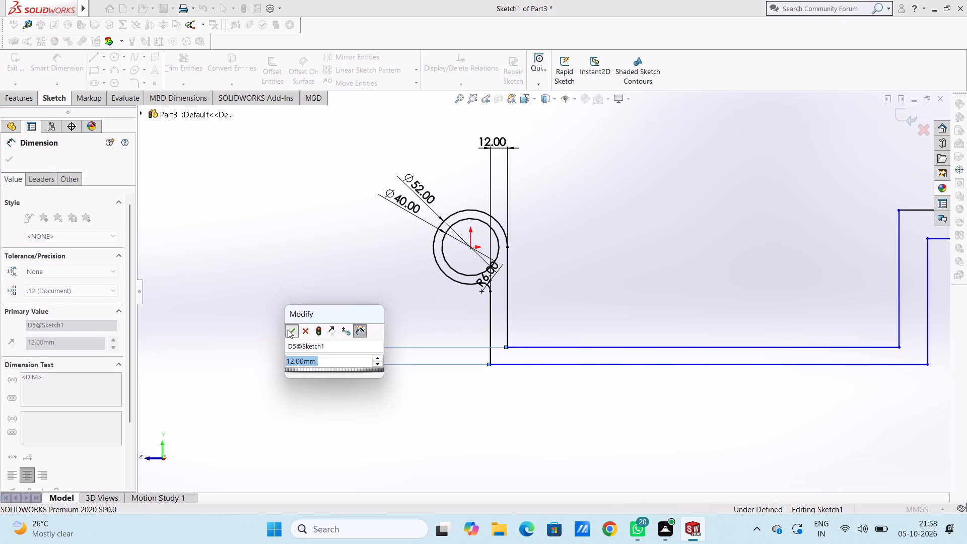
left_click(280, 315)
Dimension the upper long horizontal line's length at 274 mm, placed above the profile.
left_click(575, 345)
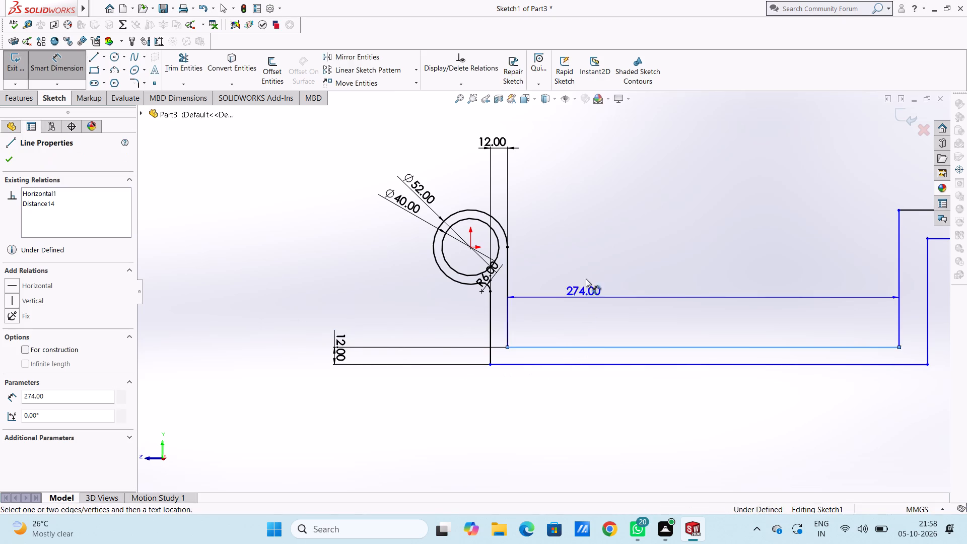
left_click(602, 171)
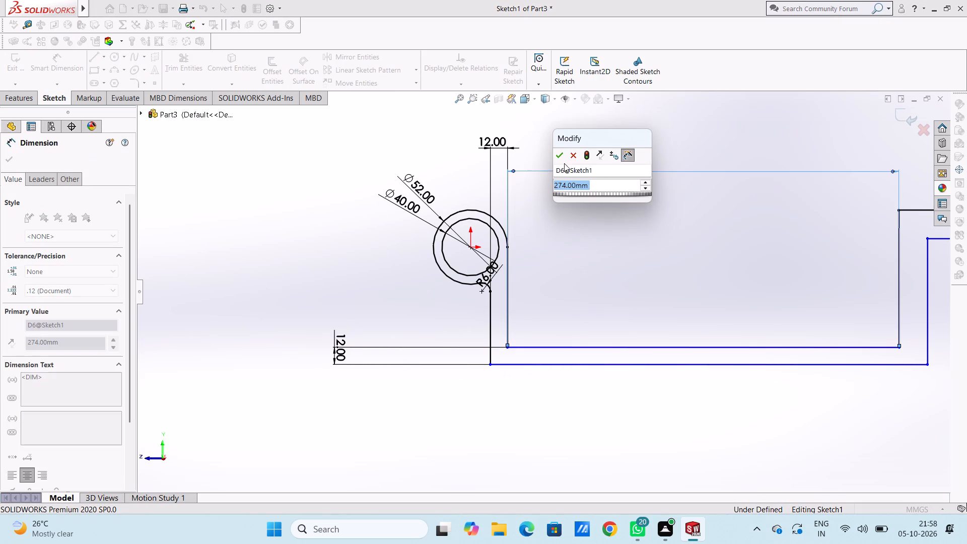
left_click(562, 158)
left_click(567, 229)
Dimension the vertical distance from the ring's centre to the lower long horizontal line at 82 mm, placed beyond the stepped end.
scroll(592, 323, "up", 4)
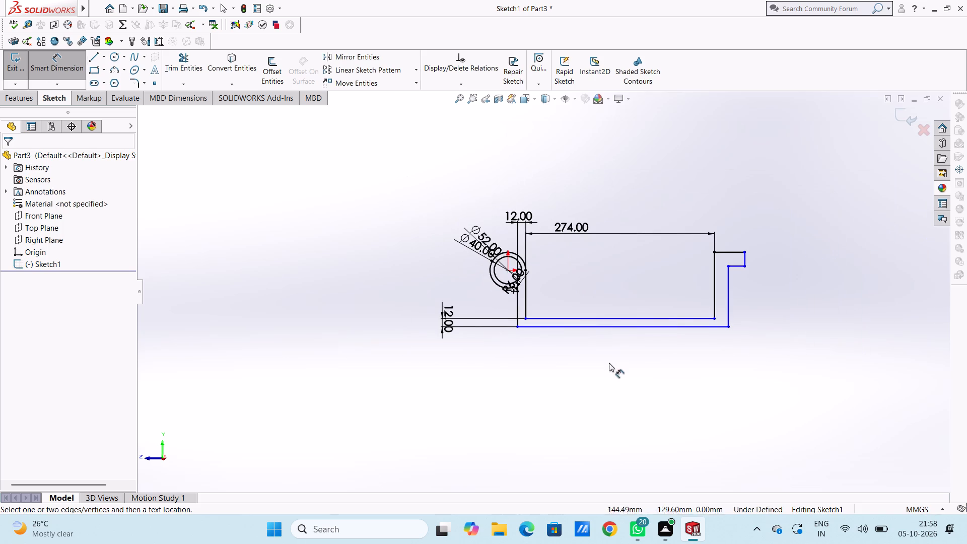
left_click(507, 269)
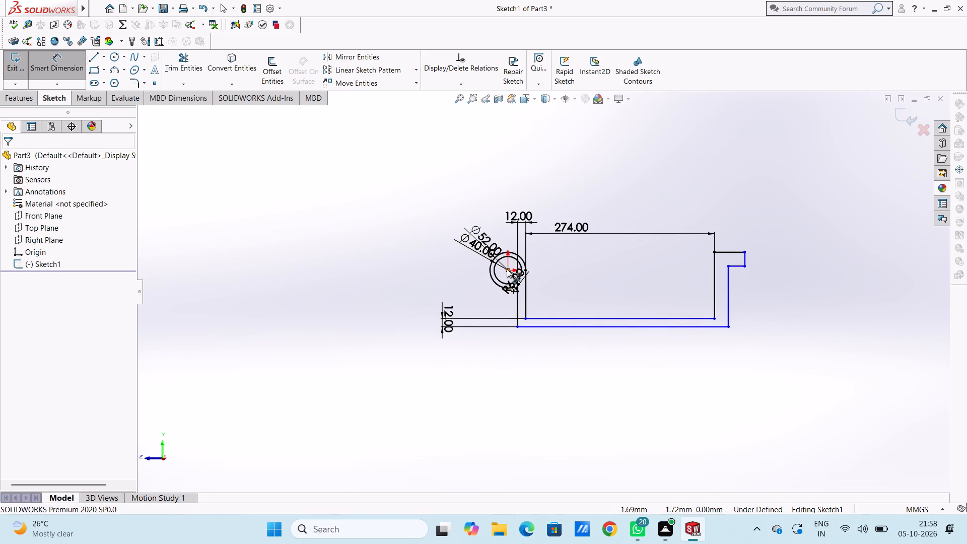
left_click(537, 325)
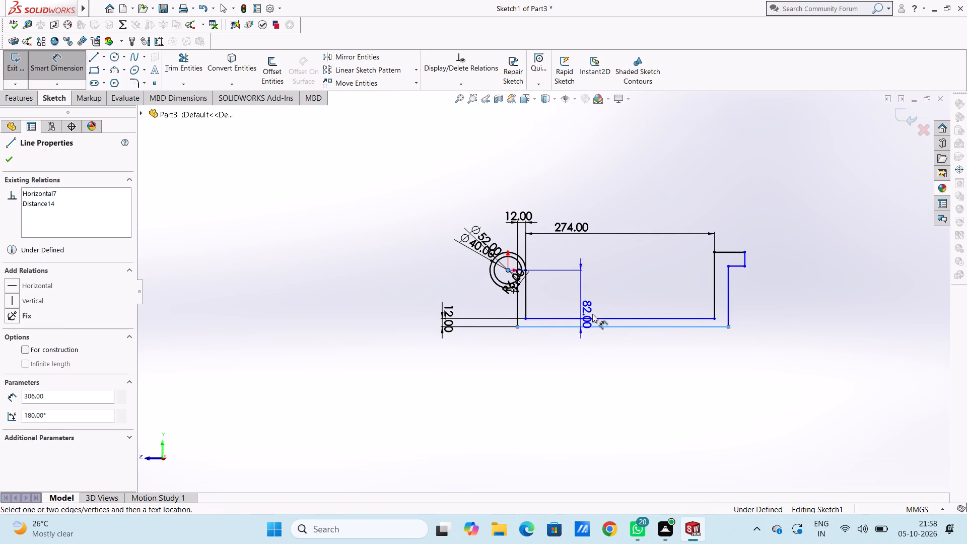
left_click(879, 325)
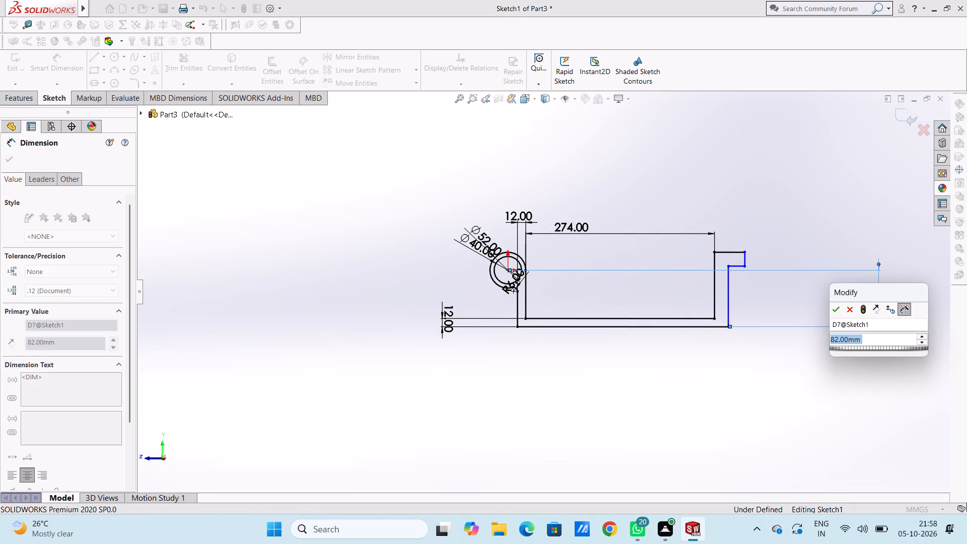
left_click(831, 311)
left_click(794, 290)
Dimension the spacing between the two vertical lines at the stepped end at 20 mm, placed below the profile.
scroll(780, 309, "down", 2)
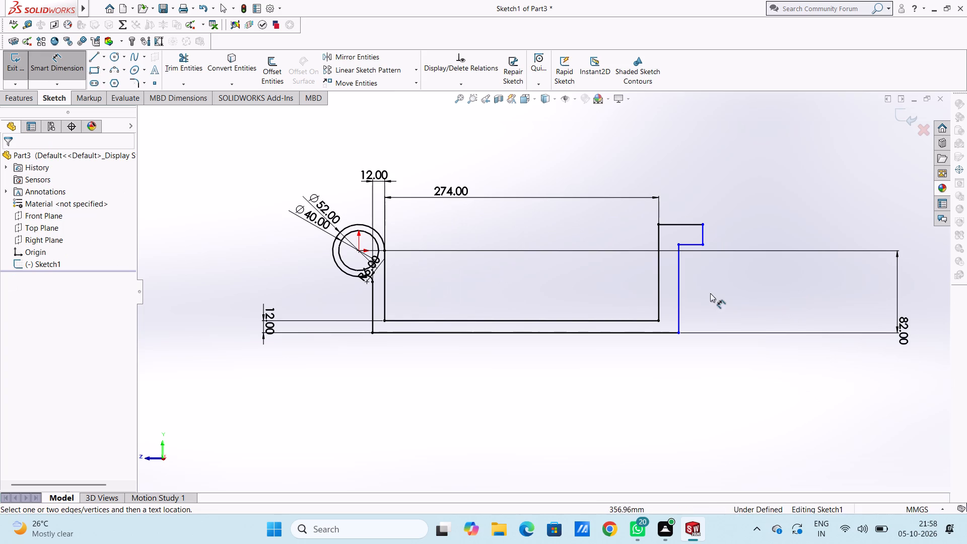
left_click(658, 287)
left_click(678, 291)
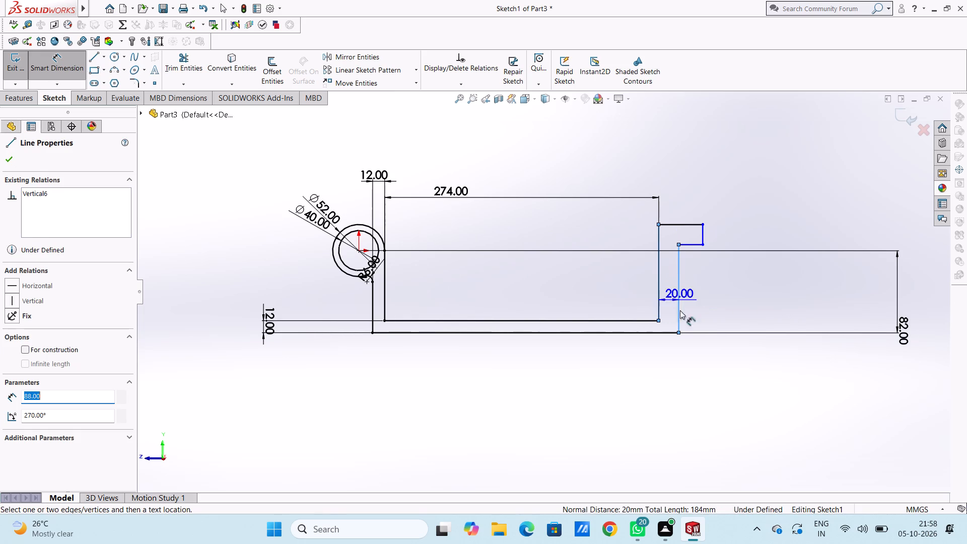
left_click(683, 400)
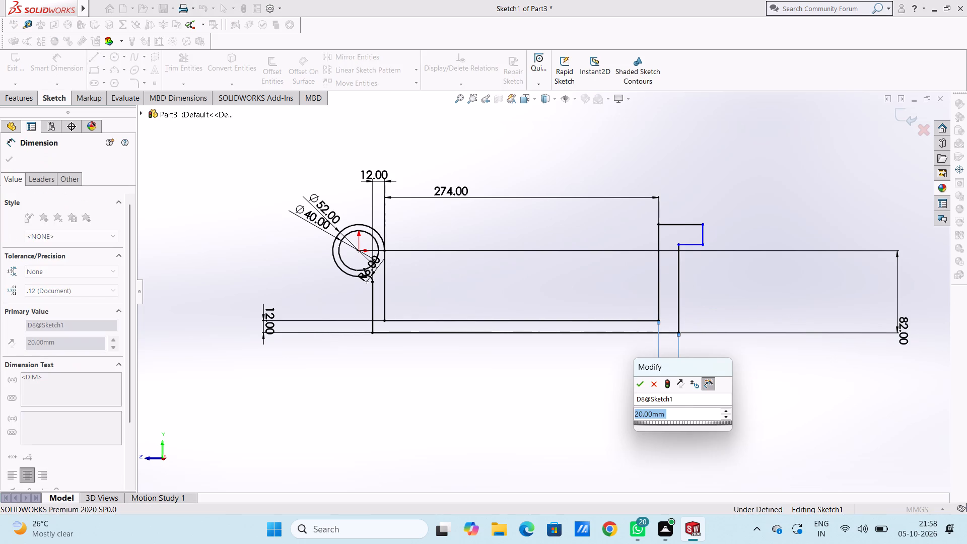
left_click(642, 387)
left_click(610, 390)
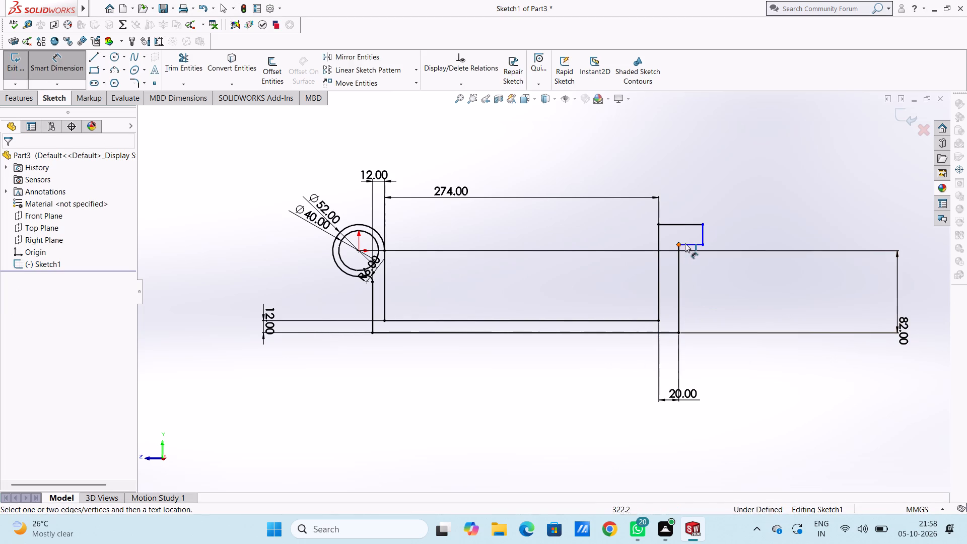
Dimension the outer vertical line's length at the stepped end at 88 mm, placed beside that line.
left_click(678, 261)
left_click(744, 285)
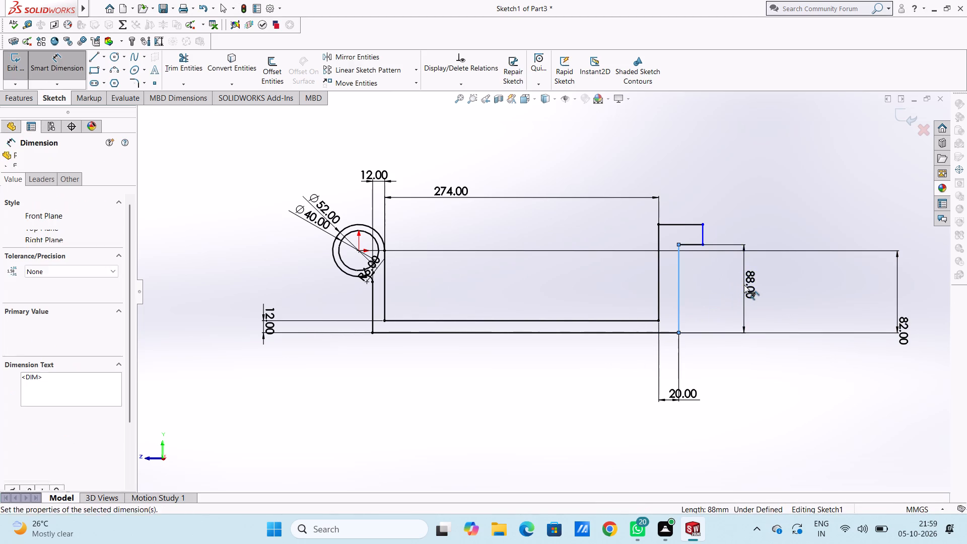
left_click(698, 269)
left_click(692, 168)
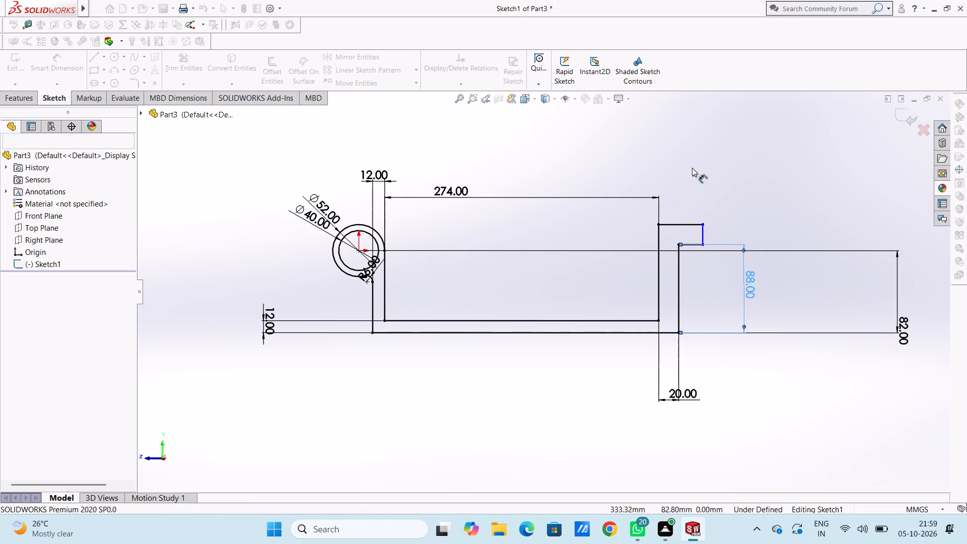
Dimension the top horizontal line's length at the stepped end at 44 mm, placed above the profile.
left_click(685, 224)
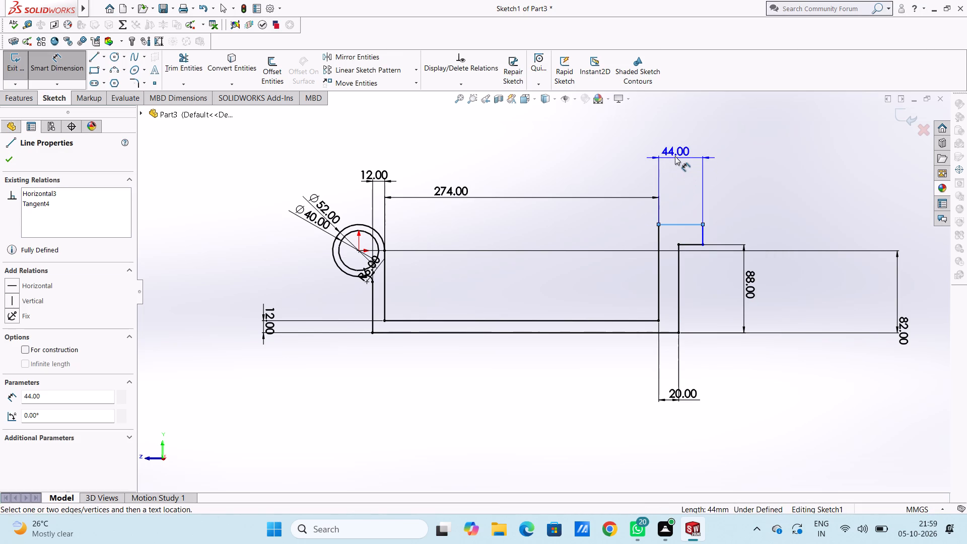
left_click(676, 143)
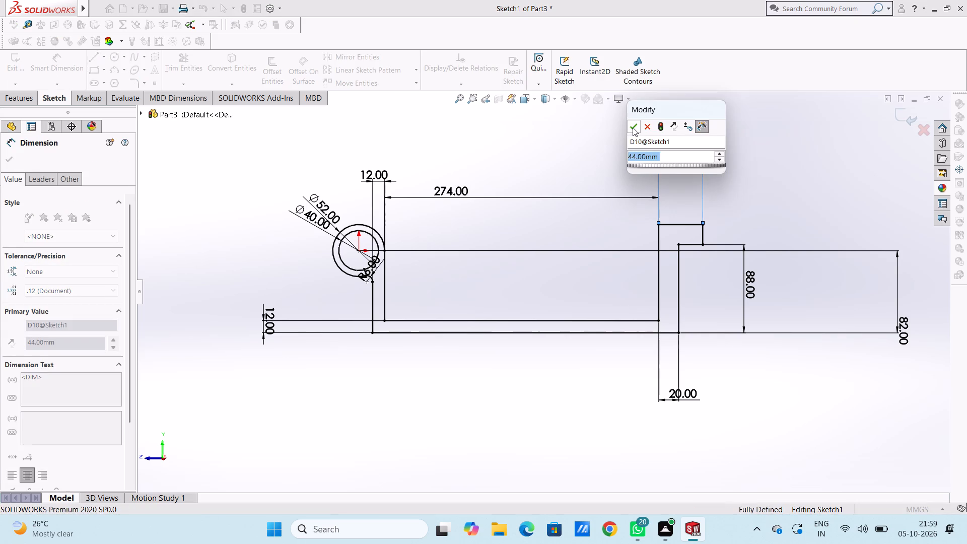
left_click(631, 126)
left_click(620, 137)
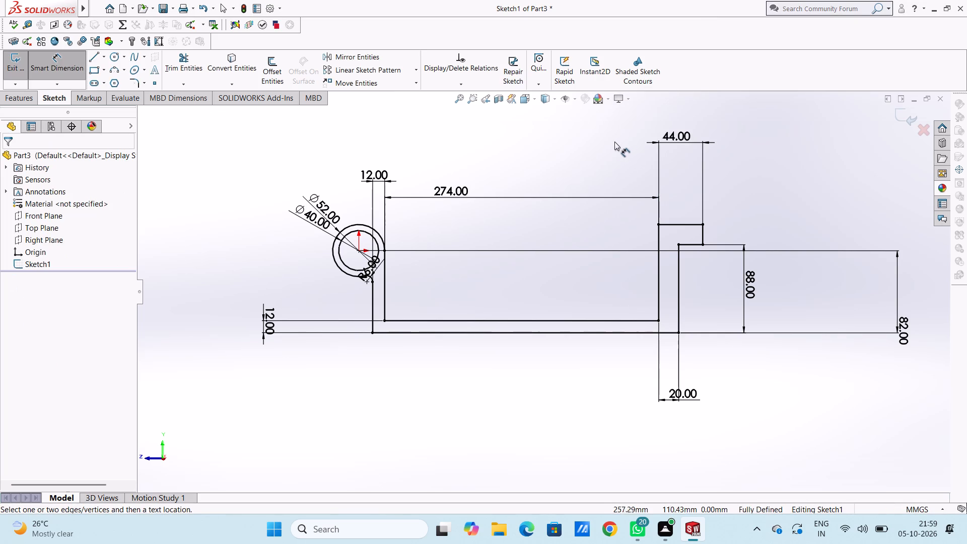
key("Escape")
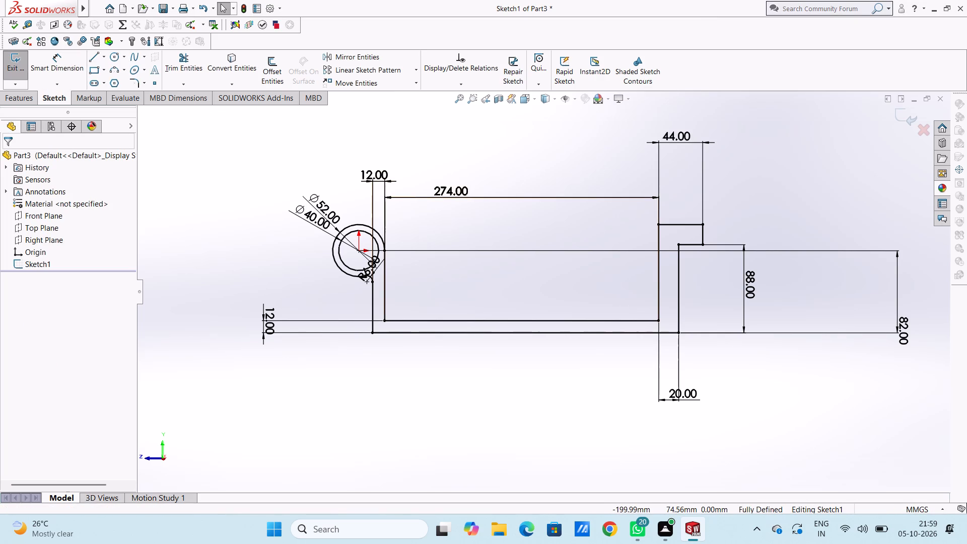
Extrude the ring-and-bracket sketch as a solid boss with a blind depth of 76 mm.
left_click(10, 102)
left_click(14, 68)
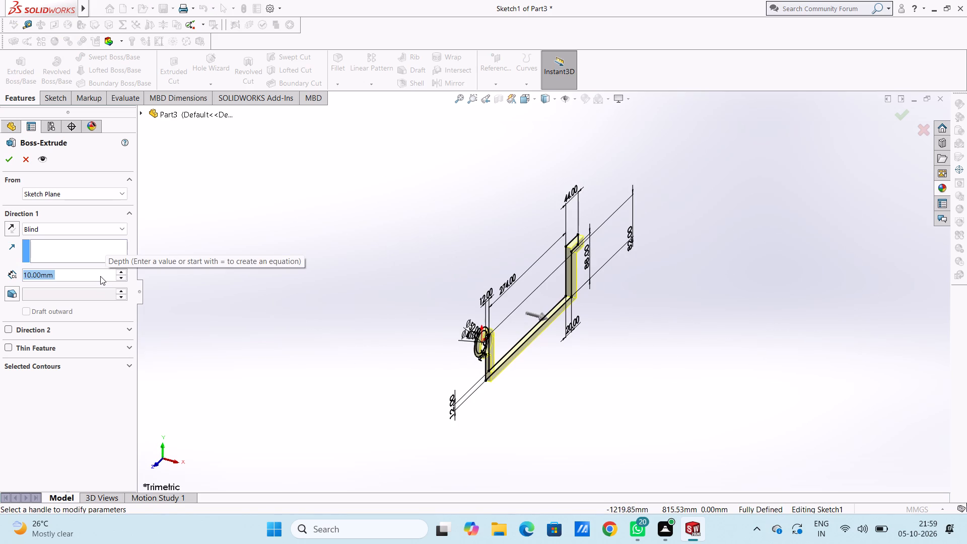
type("76")
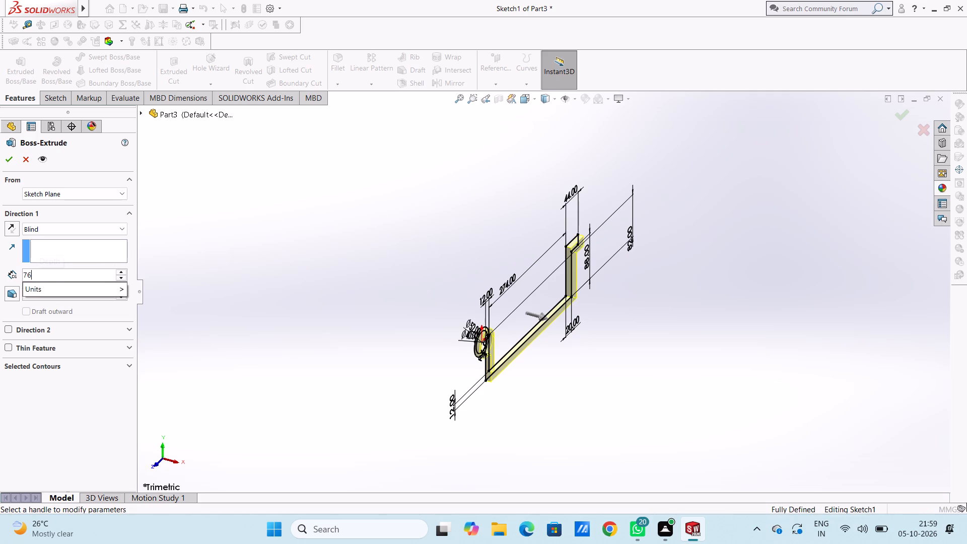
key("Return")
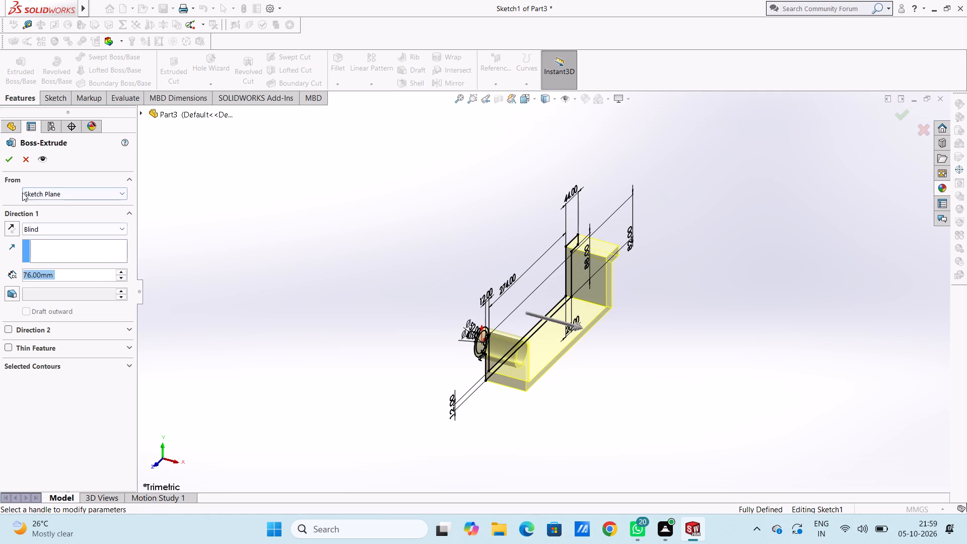
left_click(8, 158)
left_click(235, 264)
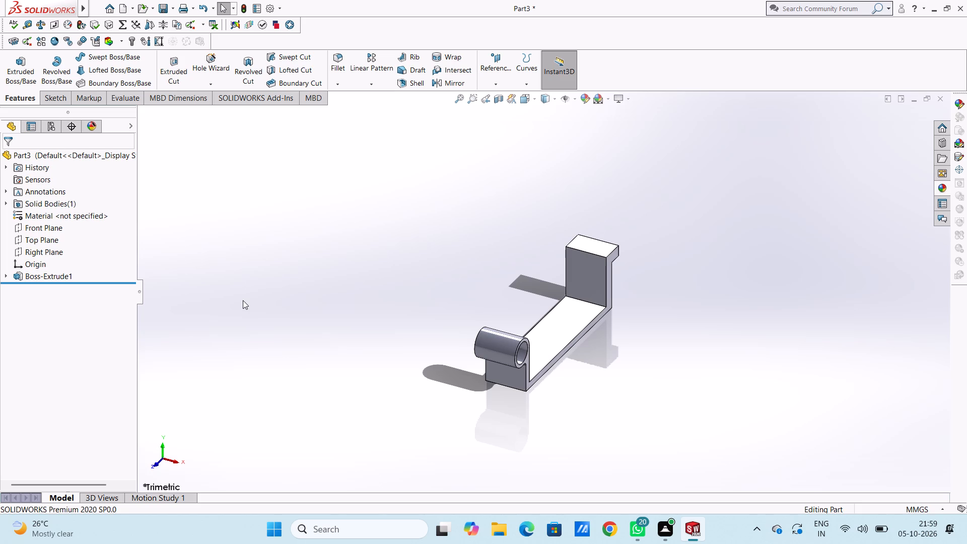
Start a constant-size Fillet and select the outer and inner edges of the bottom corner below the ring.
middle_click_drag(328, 318, 281, 275)
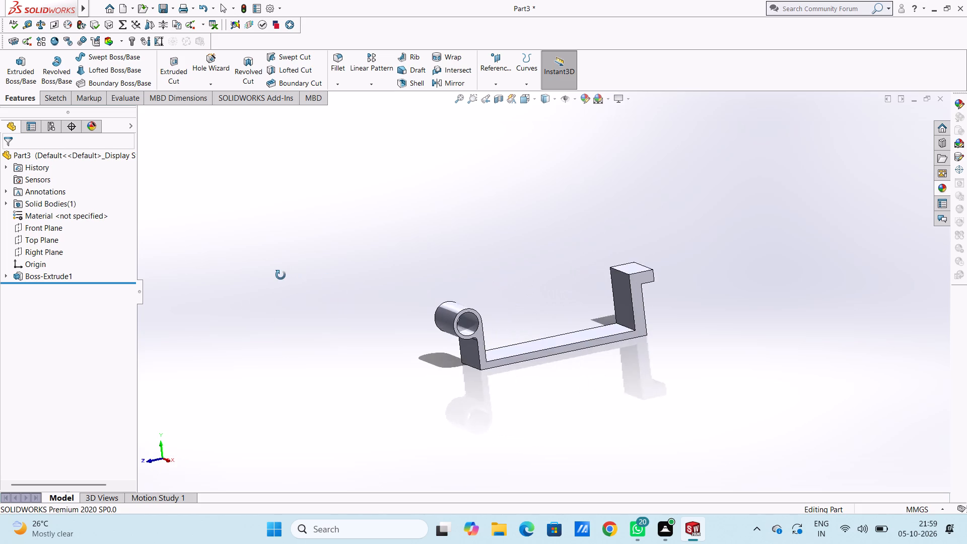
middle_click_drag(281, 275, 293, 252)
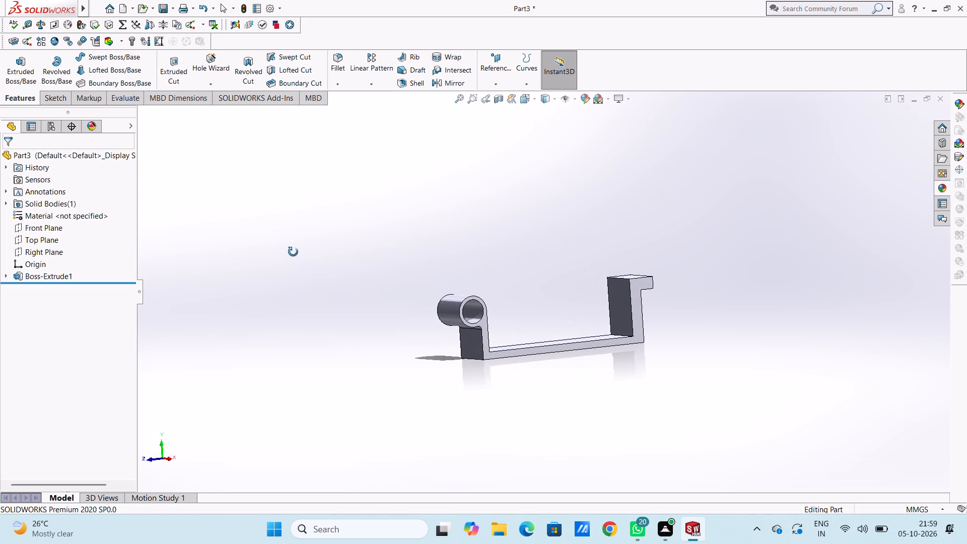
middle_click_drag(293, 252, 300, 251)
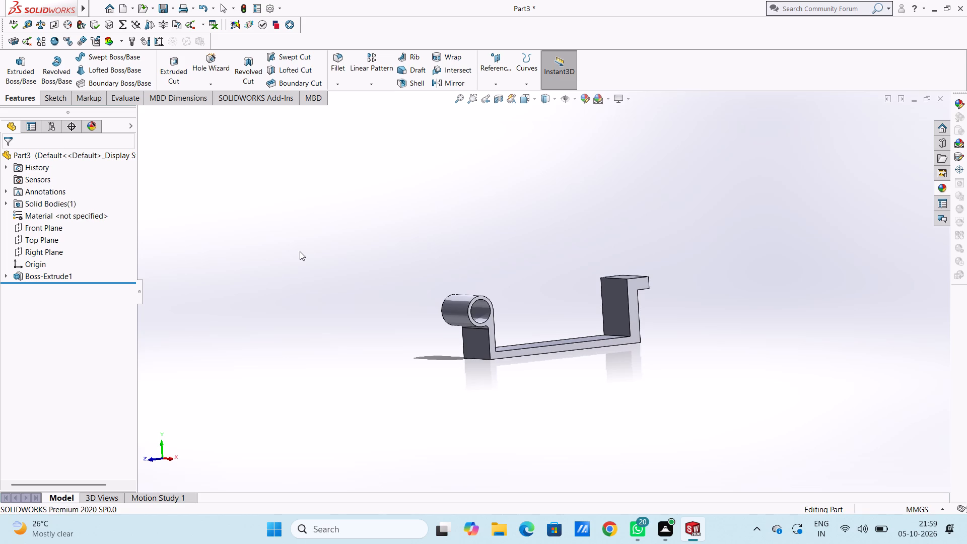
scroll(518, 359, "down", 3)
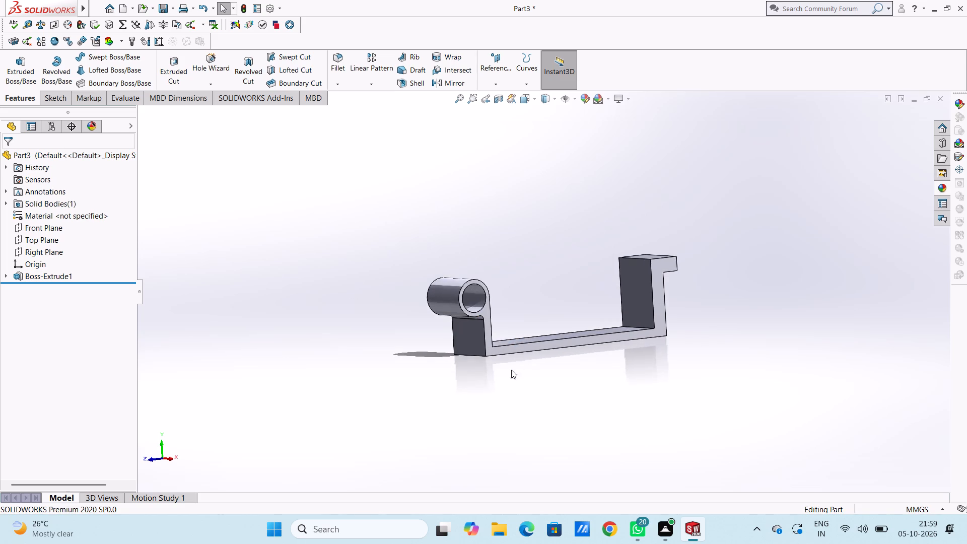
scroll(511, 370, "down", 2)
left_click(340, 61)
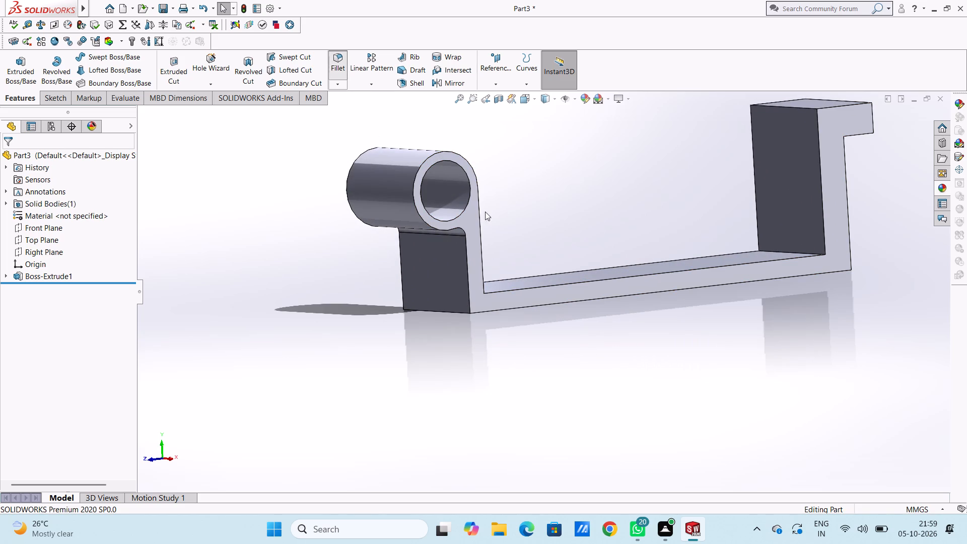
scroll(548, 236, "down", 1)
middle_click_drag(548, 235, 538, 237)
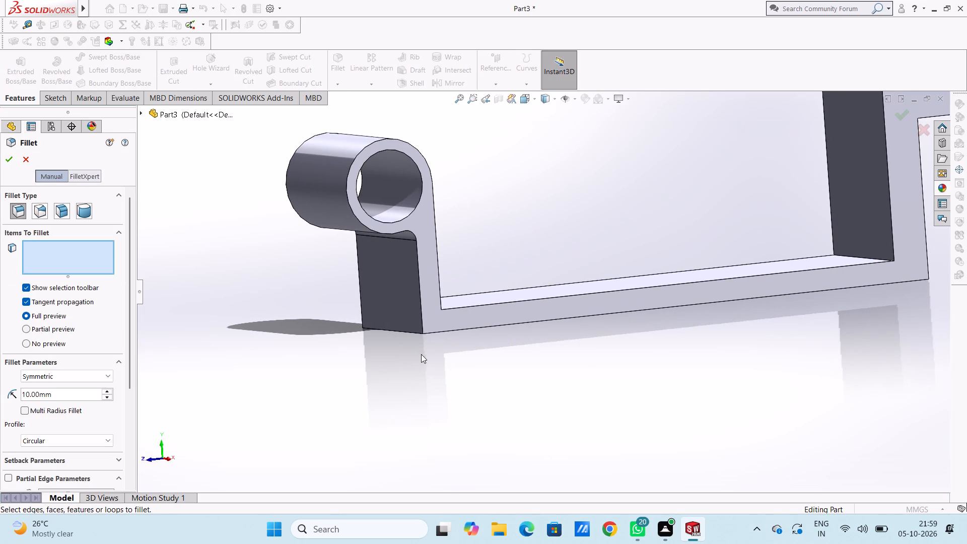
left_click(419, 333)
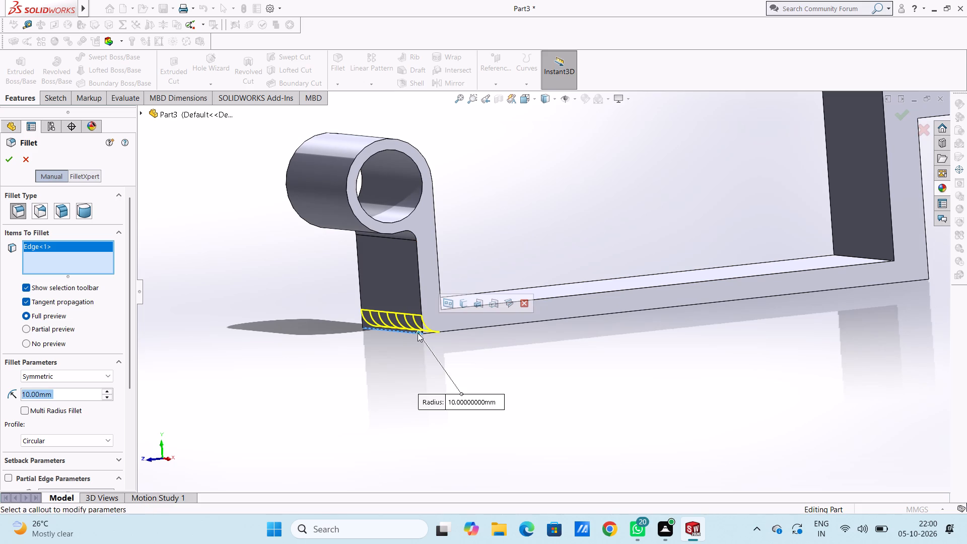
middle_click_drag(546, 217, 522, 250)
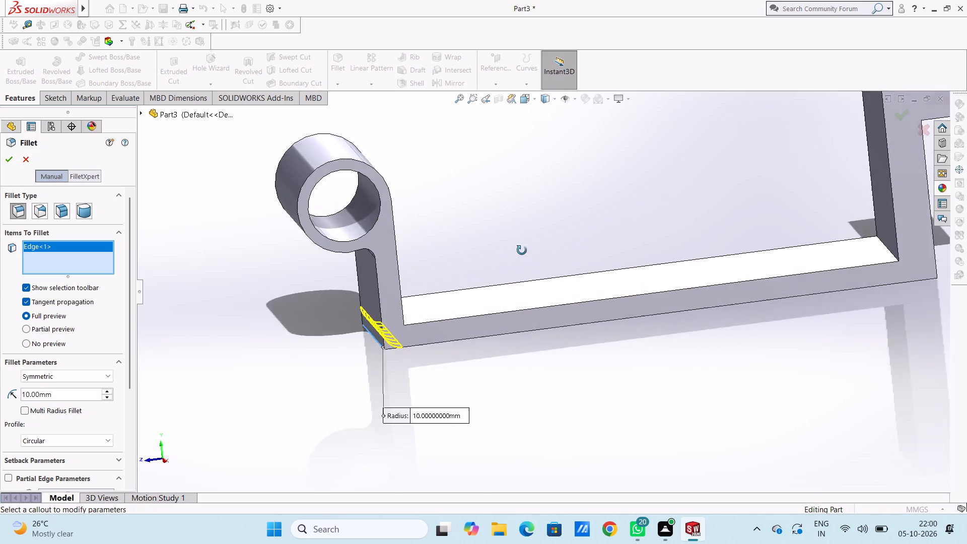
middle_click_drag(522, 250, 515, 265)
left_click(398, 298)
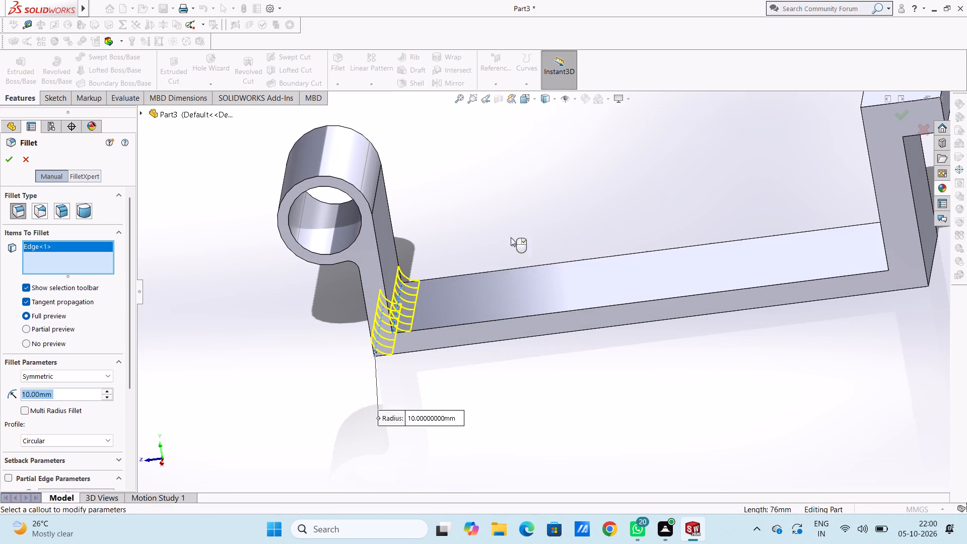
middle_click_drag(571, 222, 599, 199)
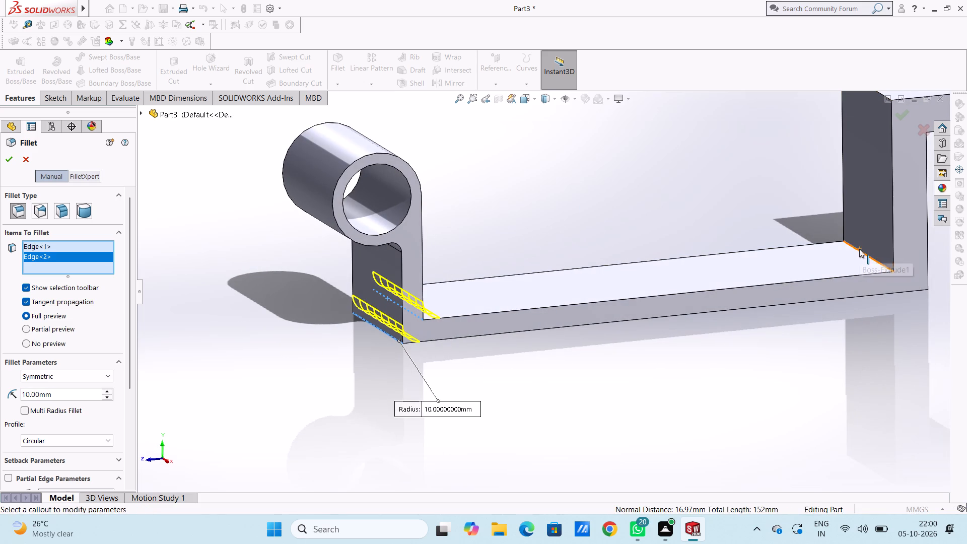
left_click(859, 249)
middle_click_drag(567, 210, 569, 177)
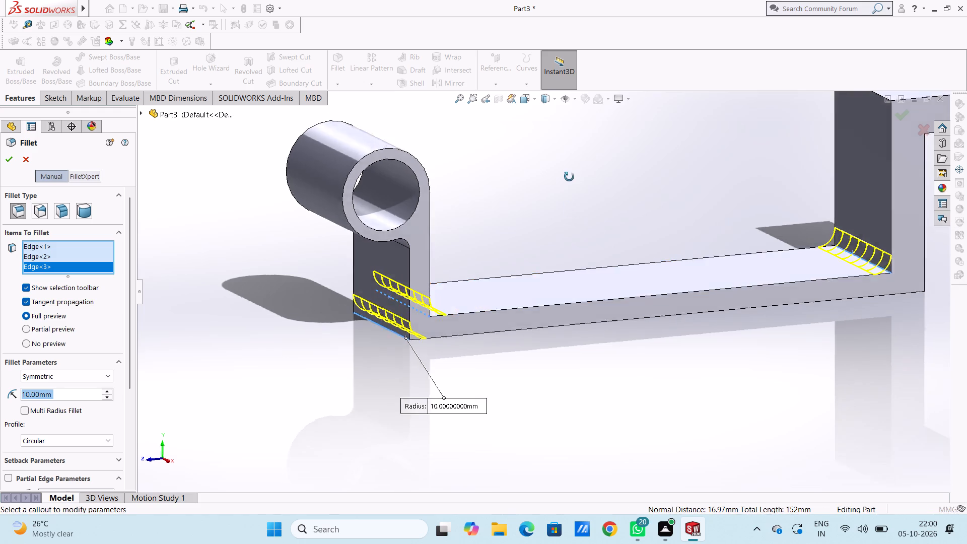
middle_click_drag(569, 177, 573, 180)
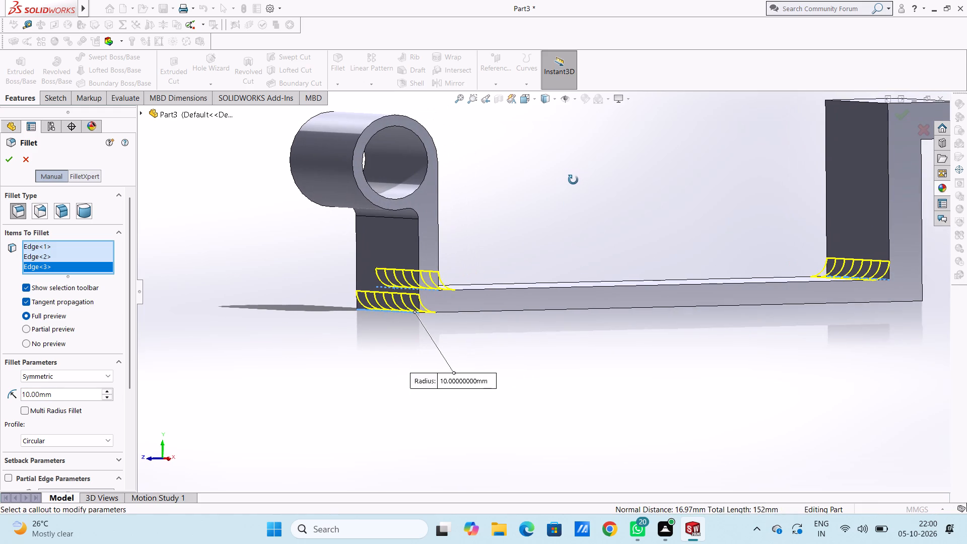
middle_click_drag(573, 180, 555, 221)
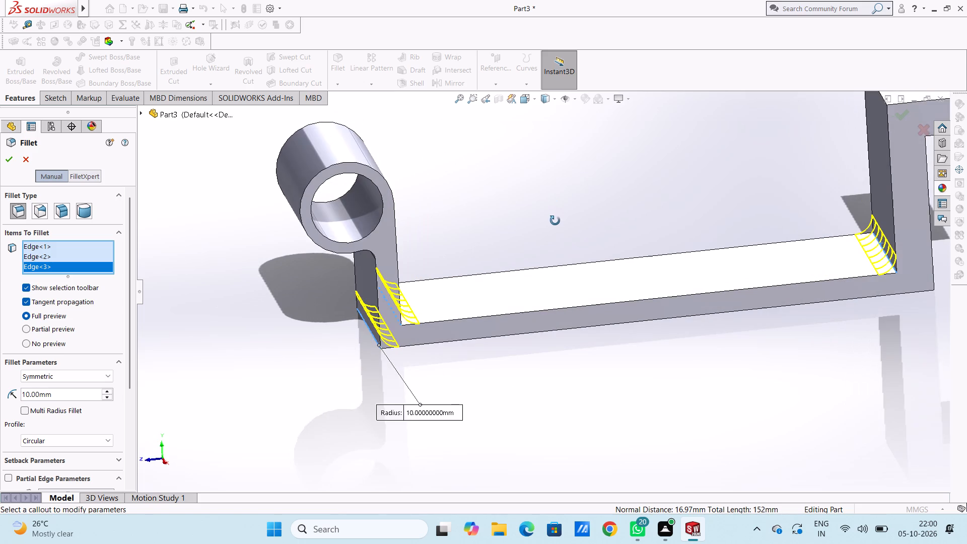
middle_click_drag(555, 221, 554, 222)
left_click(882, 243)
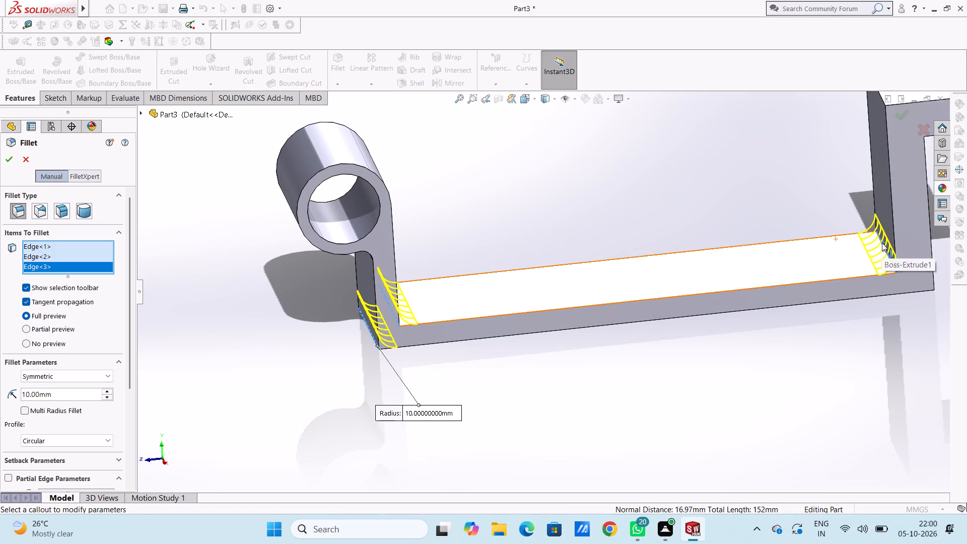
Set the fillet radius to 20 mm and apply it to the outer and inner corner edges below the ring.
scroll(594, 254, "up", 2)
middle_click_drag(588, 247, 592, 233)
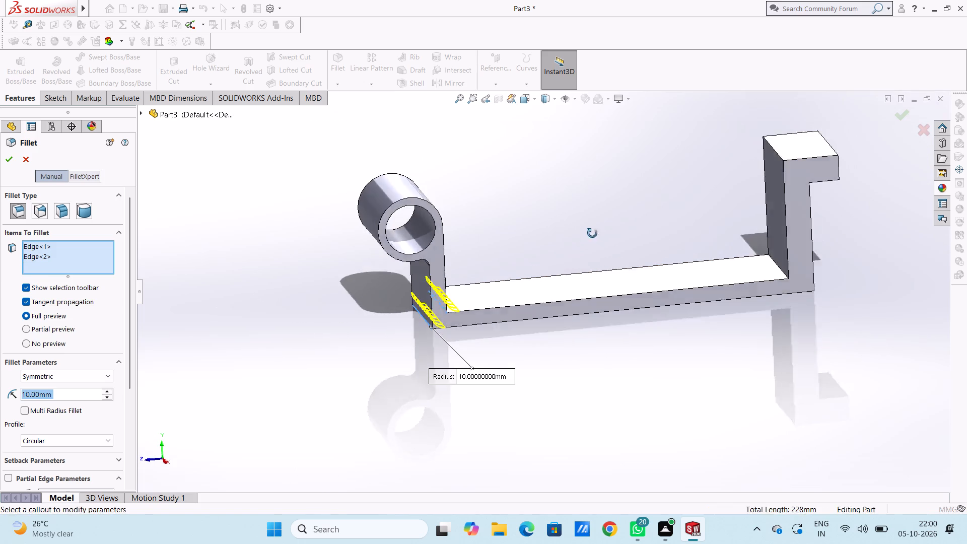
middle_click_drag(592, 233, 585, 211)
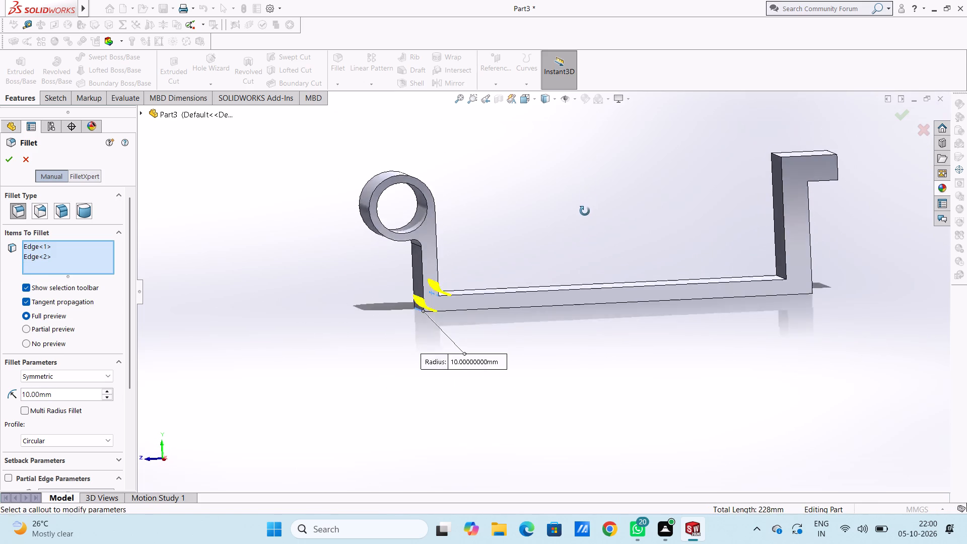
middle_click_drag(585, 211, 585, 225)
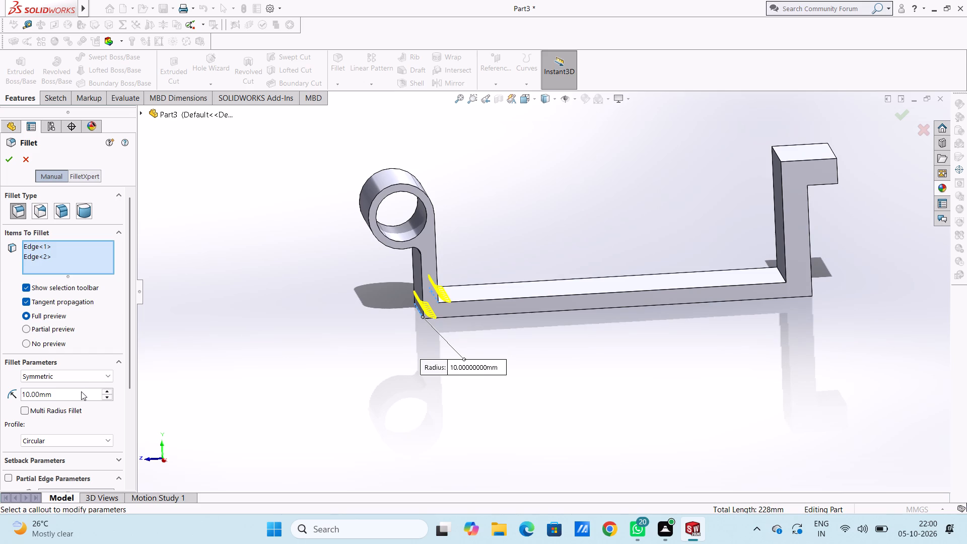
left_click(81, 391)
double_click(81, 391)
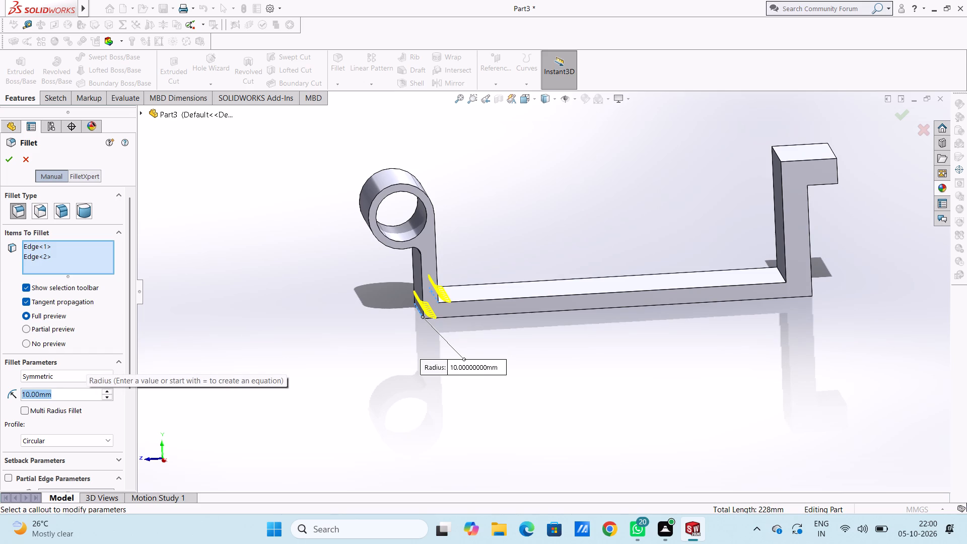
type("20")
key("Return")
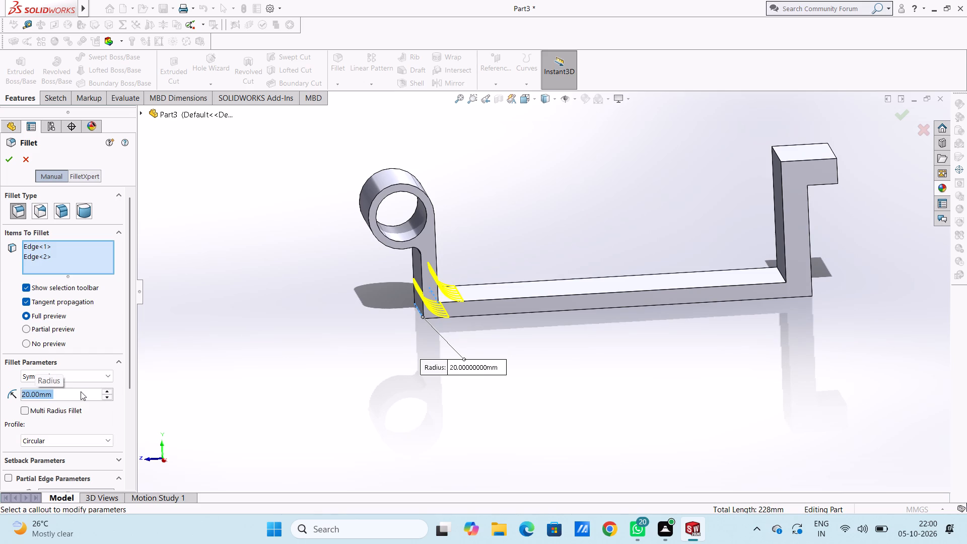
left_click(8, 164)
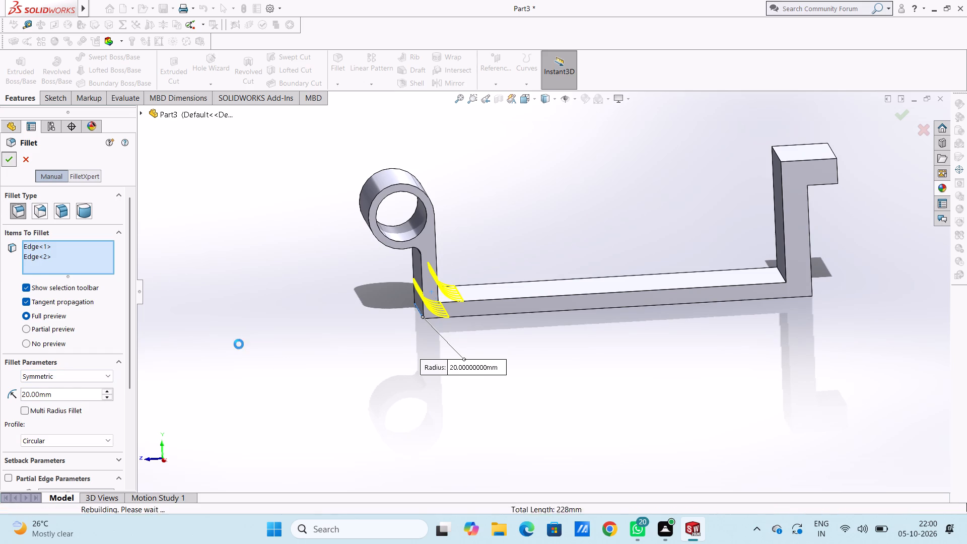
left_click(300, 387)
Fillet the inner bottom corner edge at the stepped end of the bracket with a 20 mm radius.
scroll(308, 393, "up", 1)
middle_click_drag(308, 392, 307, 337)
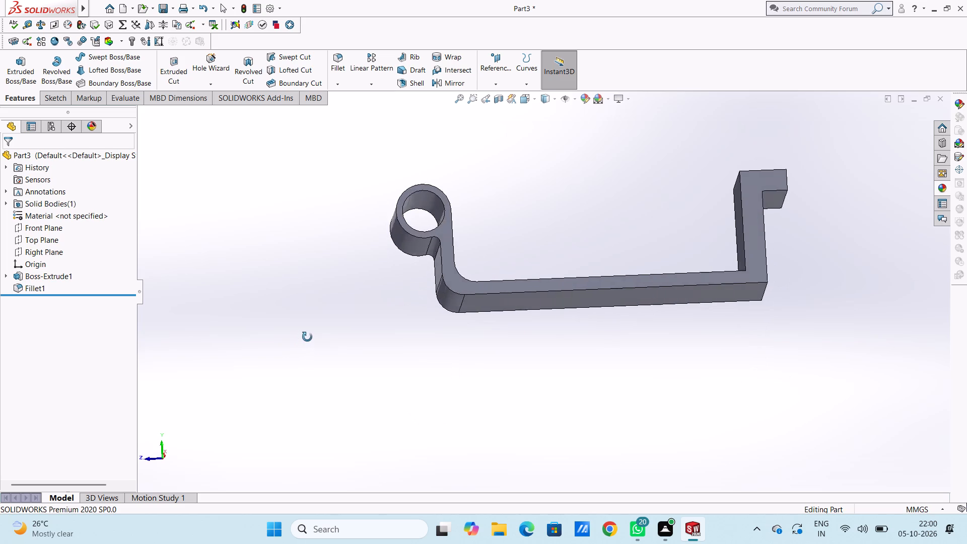
middle_click_drag(307, 337, 315, 370)
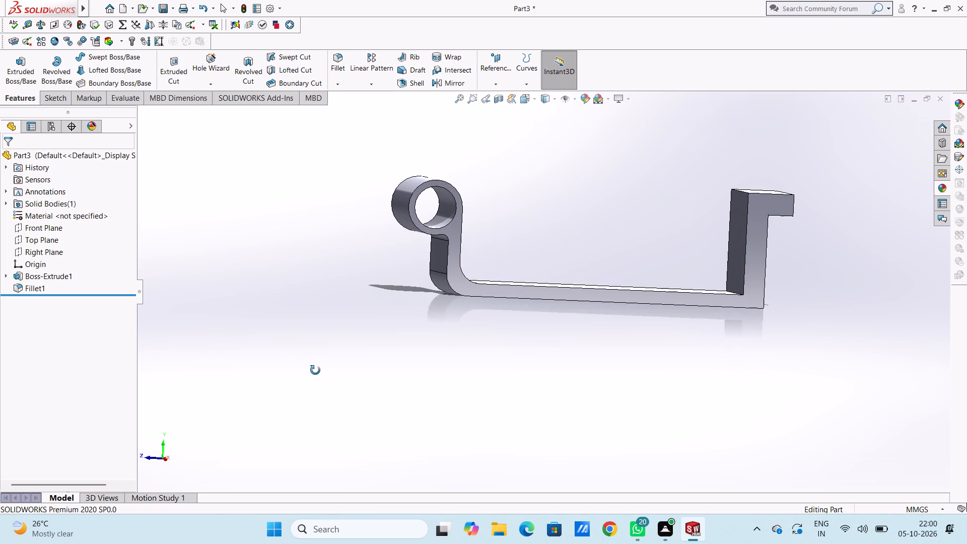
middle_click_drag(315, 370, 333, 418)
scroll(794, 257, "down", 3)
middle_click_drag(768, 253, 762, 252)
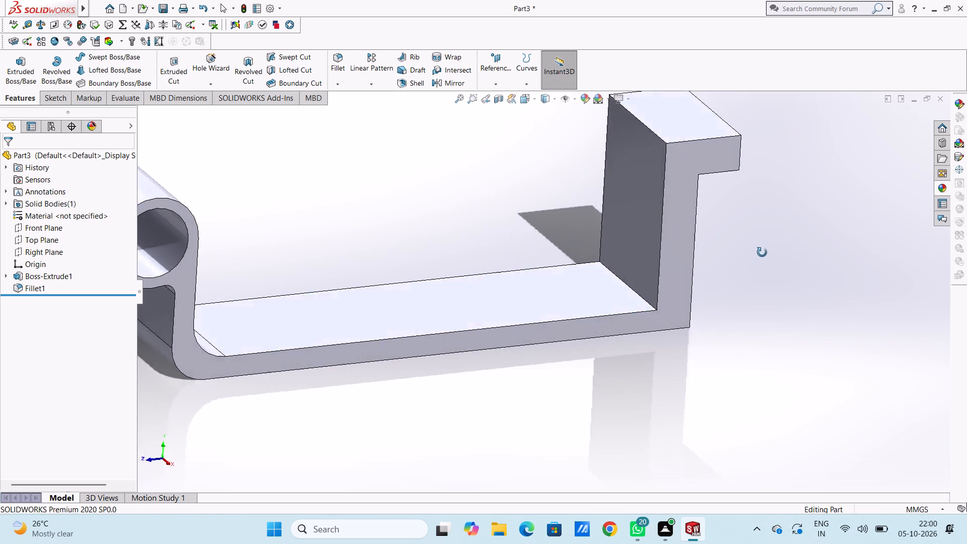
middle_click_drag(762, 252, 762, 244)
left_click(340, 57)
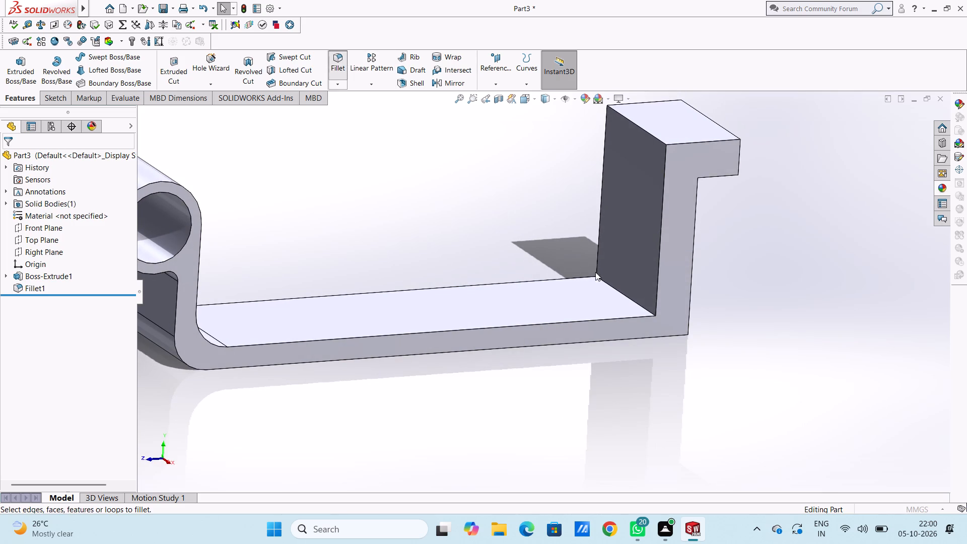
left_click(621, 293)
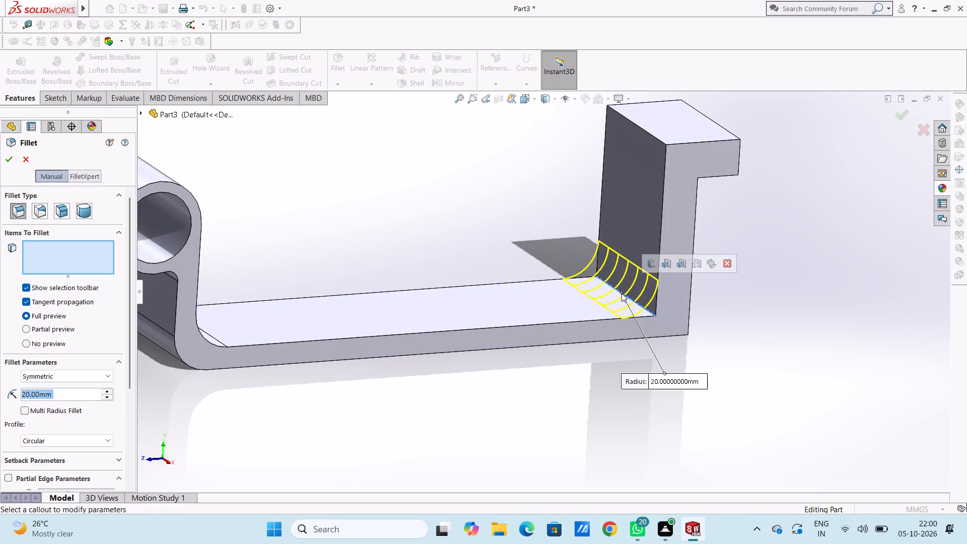
left_click(9, 161)
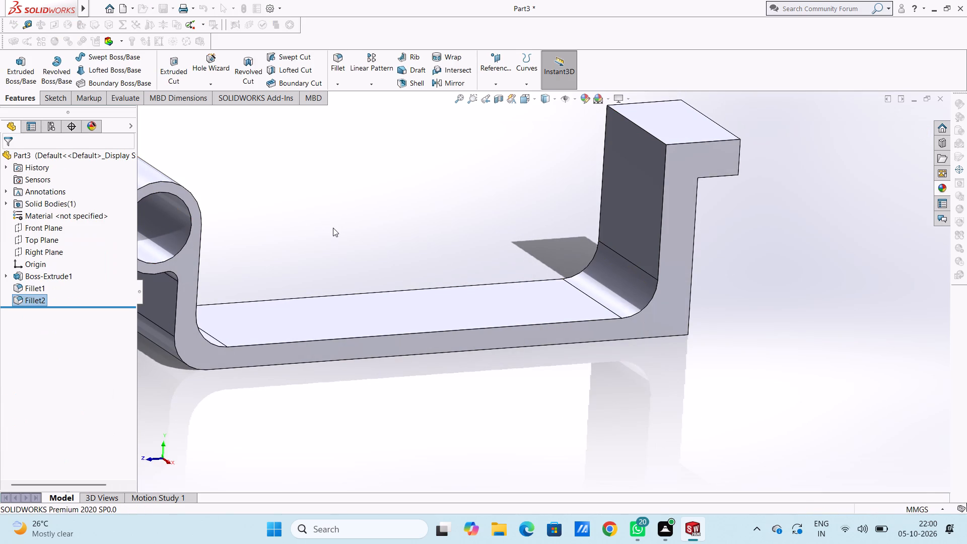
left_click(333, 228)
Examine the filleted bracket from several angles, including the ring and the stepped end.
scroll(333, 228, "up", 8)
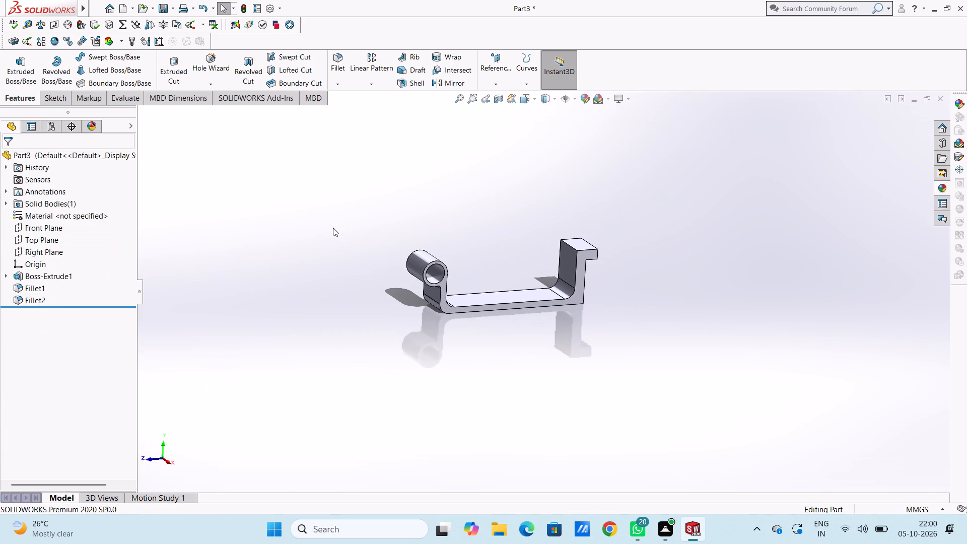
middle_click_drag(410, 237, 435, 243)
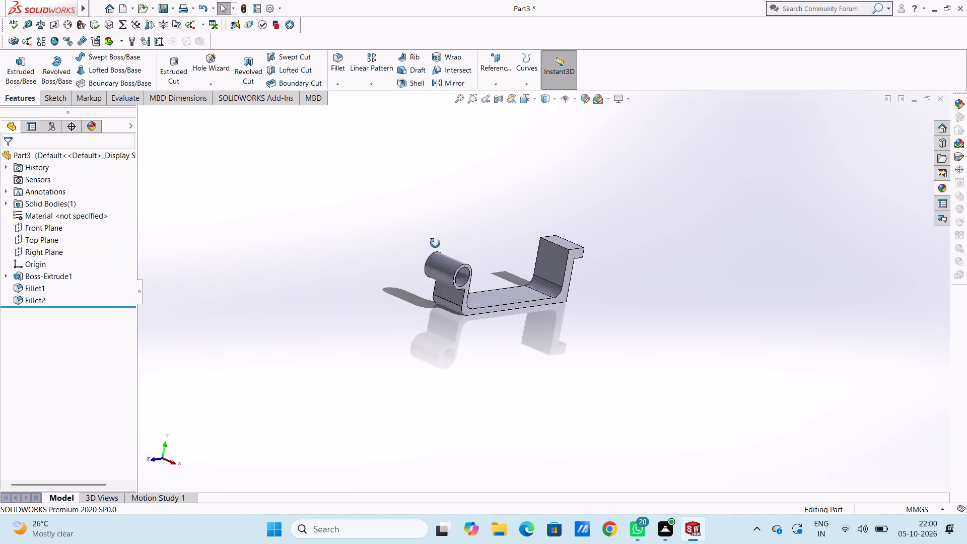
middle_click_drag(435, 243, 412, 246)
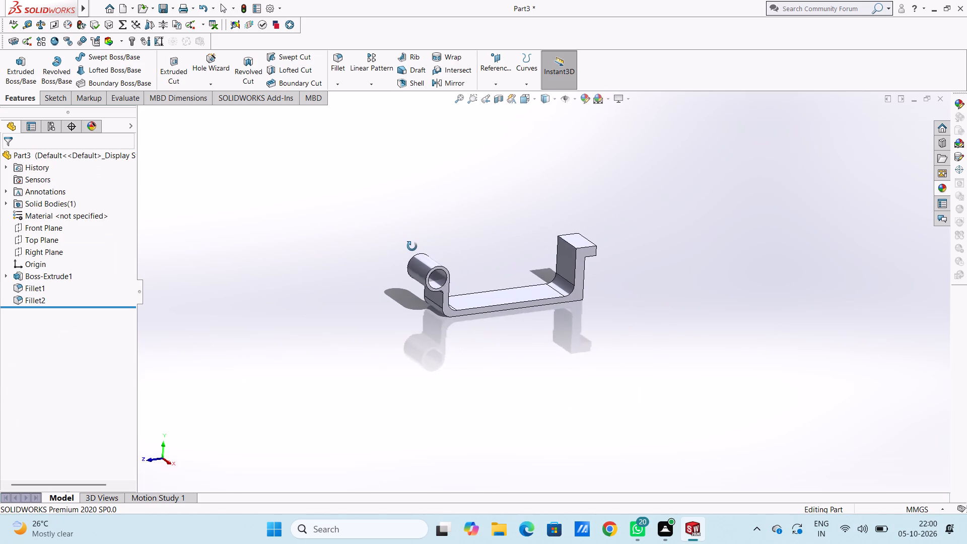
middle_click_drag(412, 246, 432, 238)
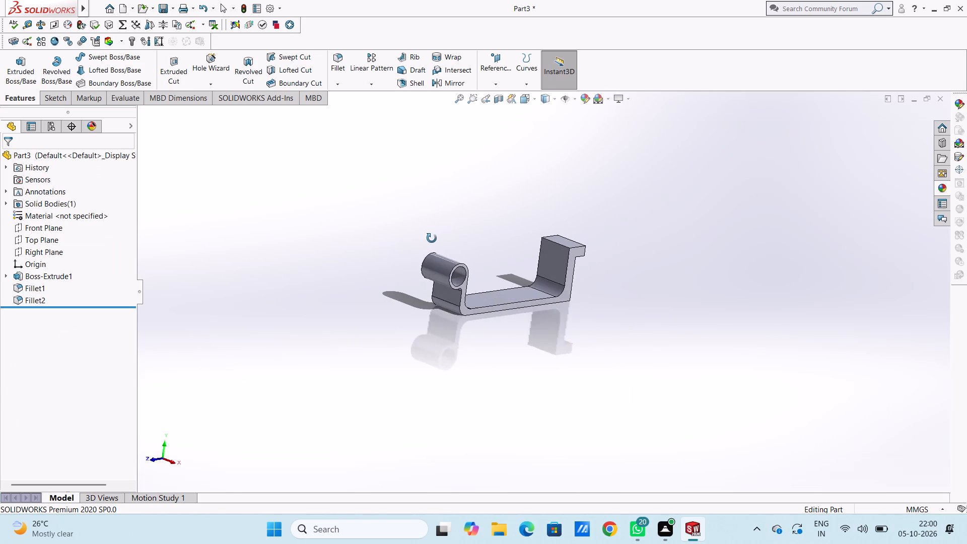
middle_click_drag(432, 238, 438, 238)
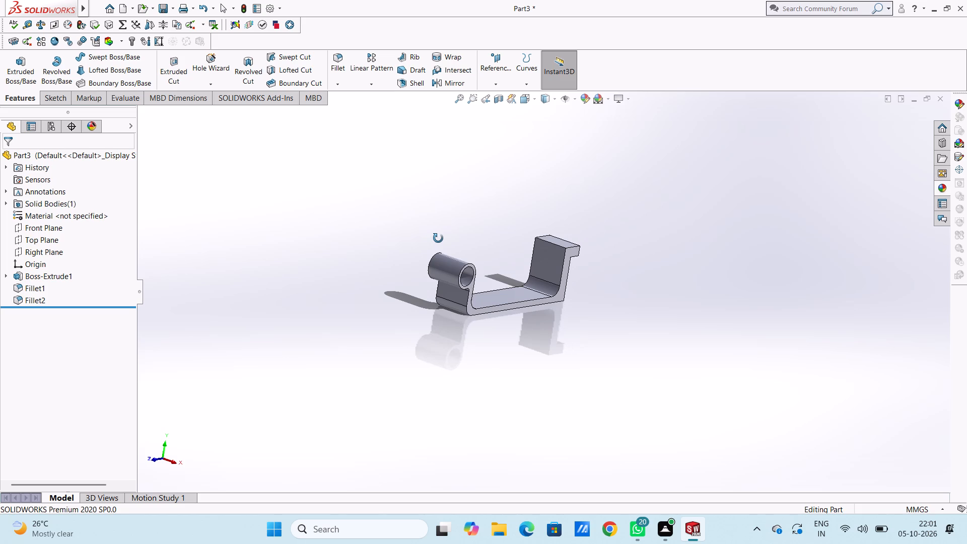
middle_click_drag(438, 238, 434, 238)
middle_click_drag(434, 238, 399, 214)
middle_click_drag(399, 212, 391, 214)
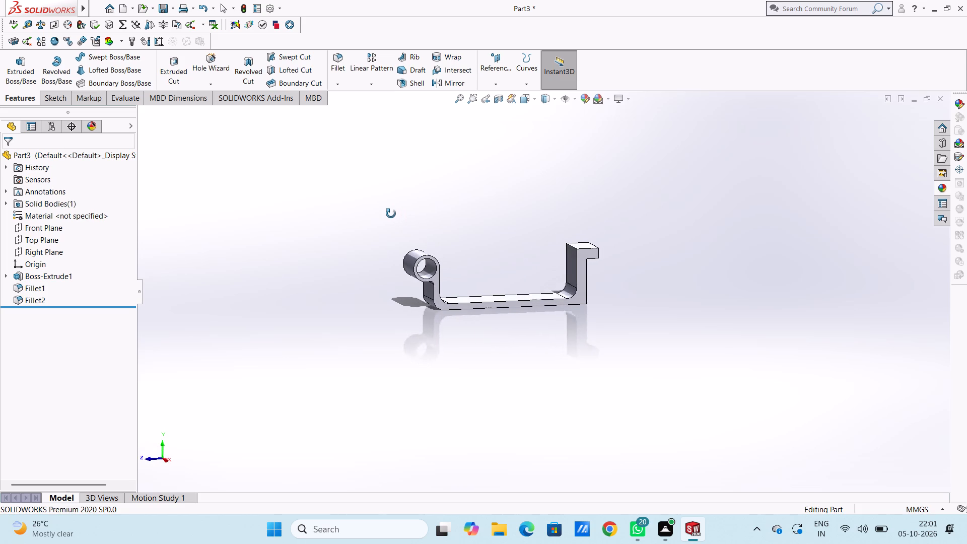
middle_click_drag(391, 214, 390, 214)
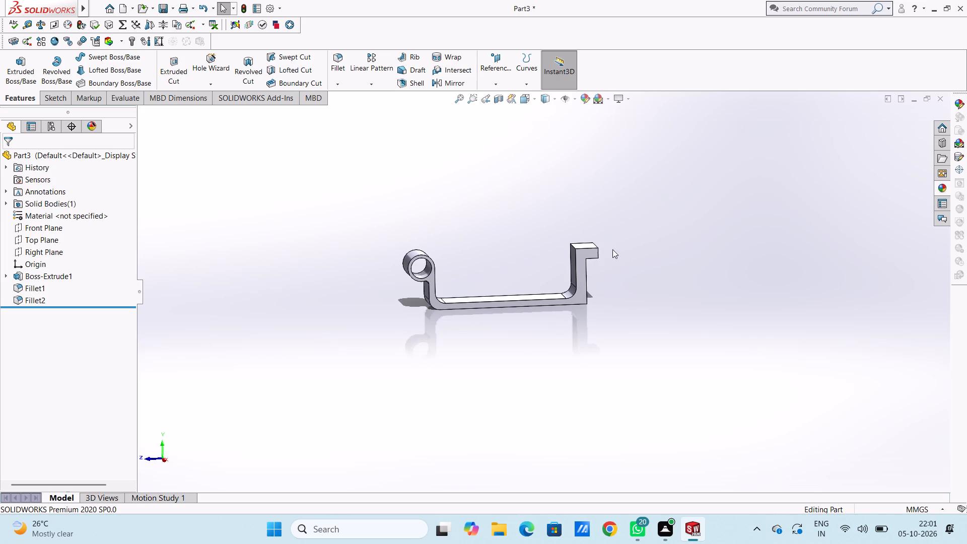
scroll(630, 277, "down", 3)
middle_click_drag(611, 297, 618, 252)
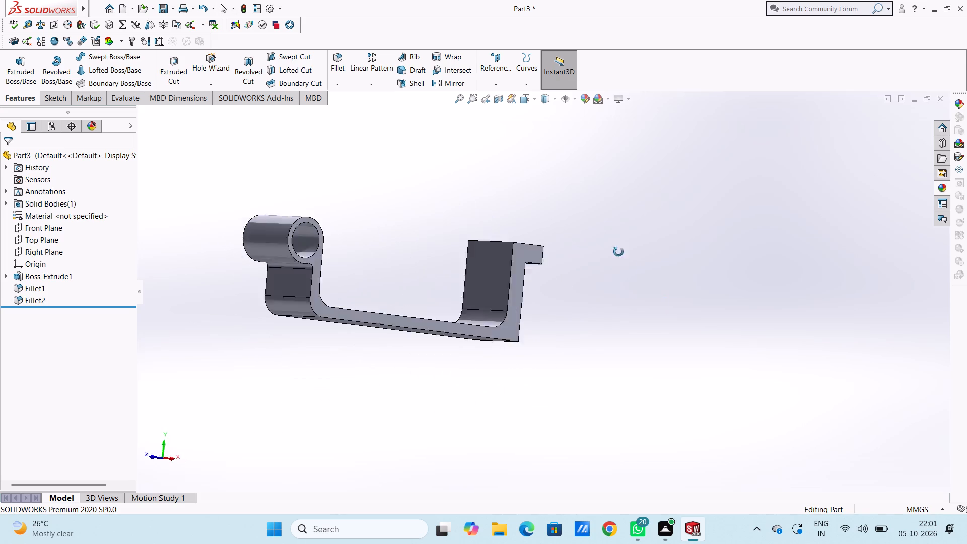
middle_click_drag(618, 252, 668, 291)
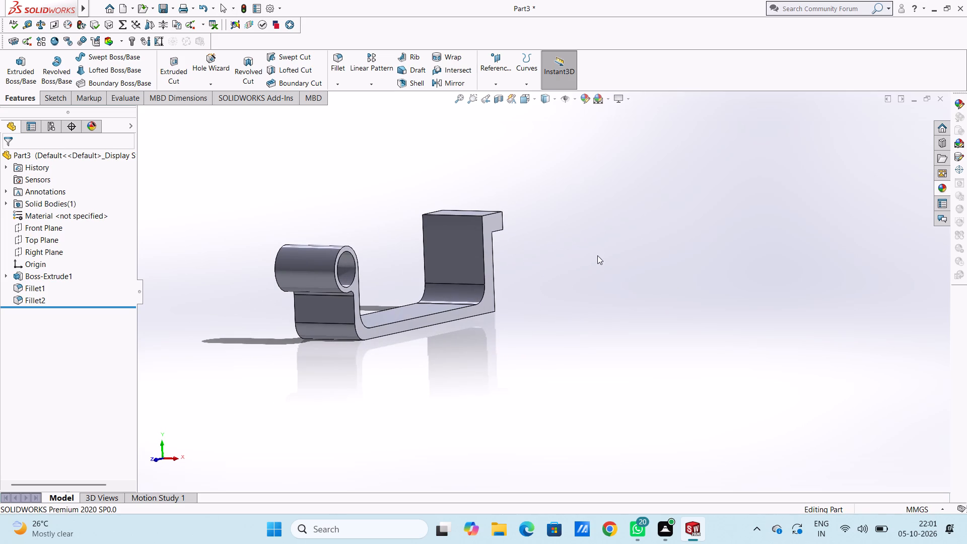
middle_click_drag(595, 259, 591, 259)
middle_click_drag(591, 259, 573, 263)
scroll(578, 263, "down", 1)
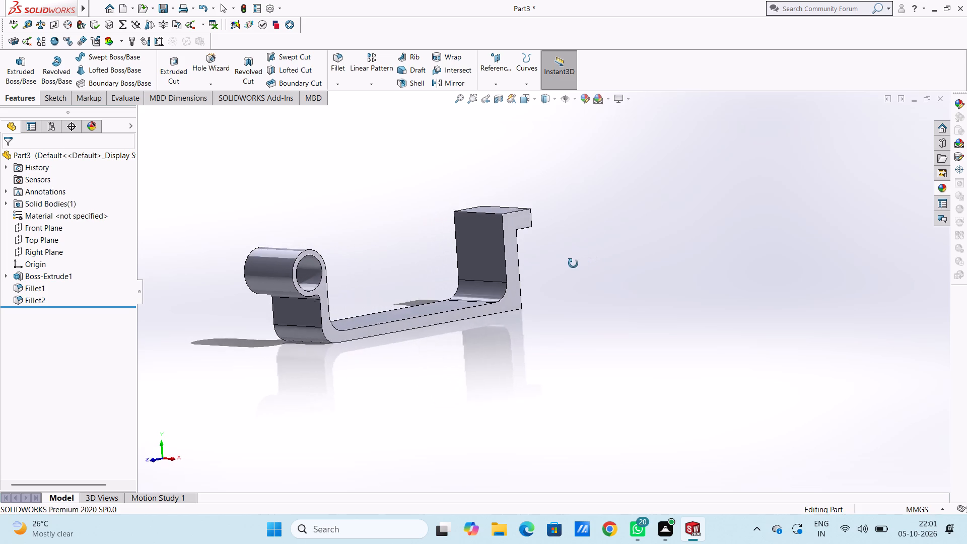
middle_click_drag(573, 263, 573, 264)
scroll(573, 264, "up", 3)
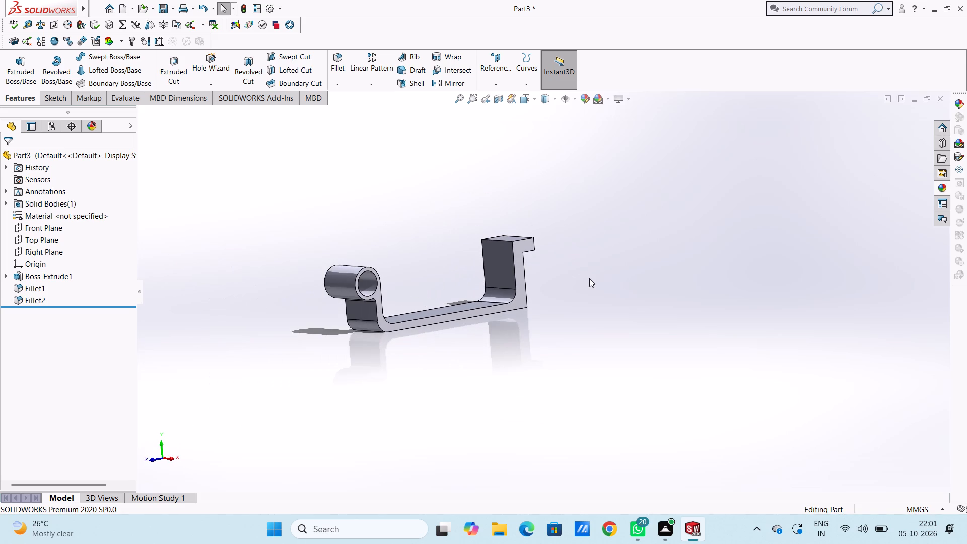
Create a reference plane offset 38 mm from the Right Plane, midway through the bracket's width.
key("ctrl+5")
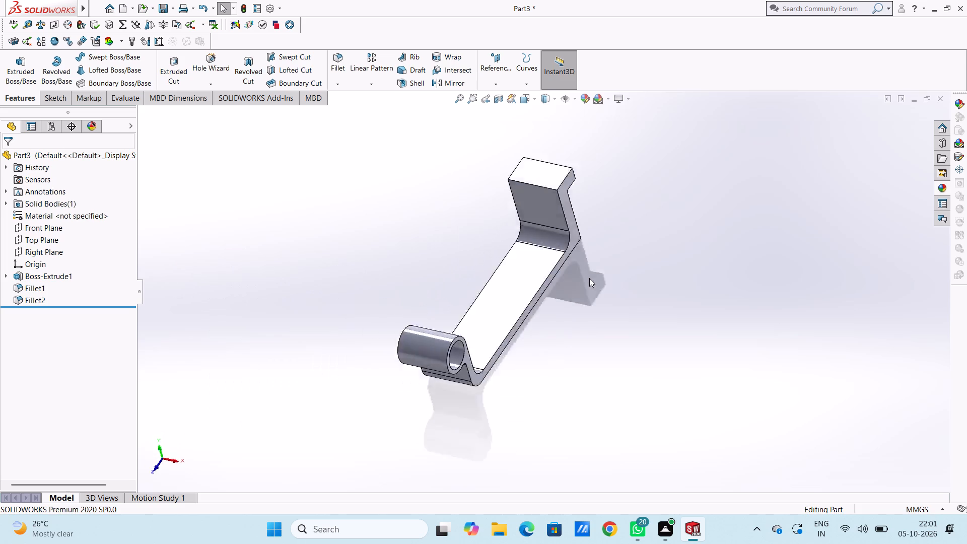
scroll(589, 278, "up", 4)
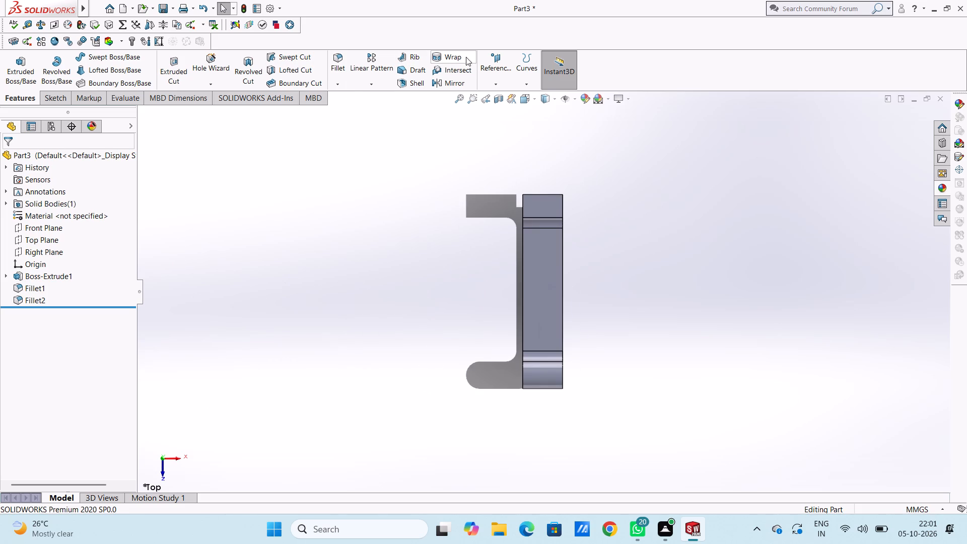
left_click(493, 65)
left_click(497, 97)
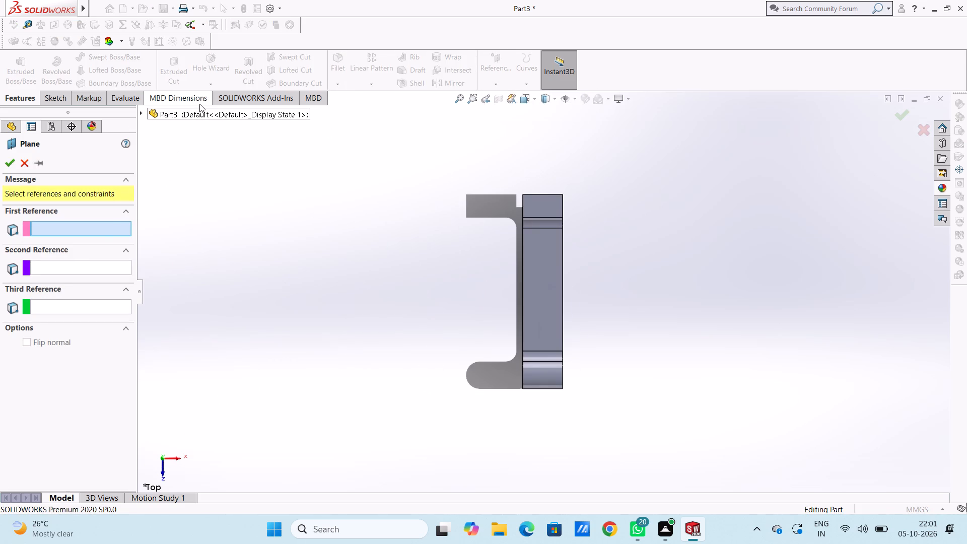
left_click(200, 117)
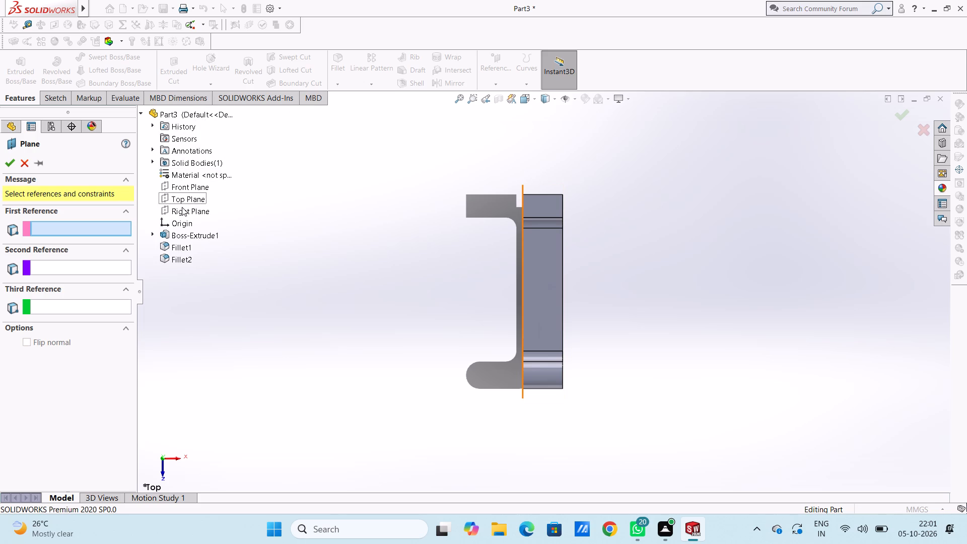
left_click(182, 207)
double_click(73, 317)
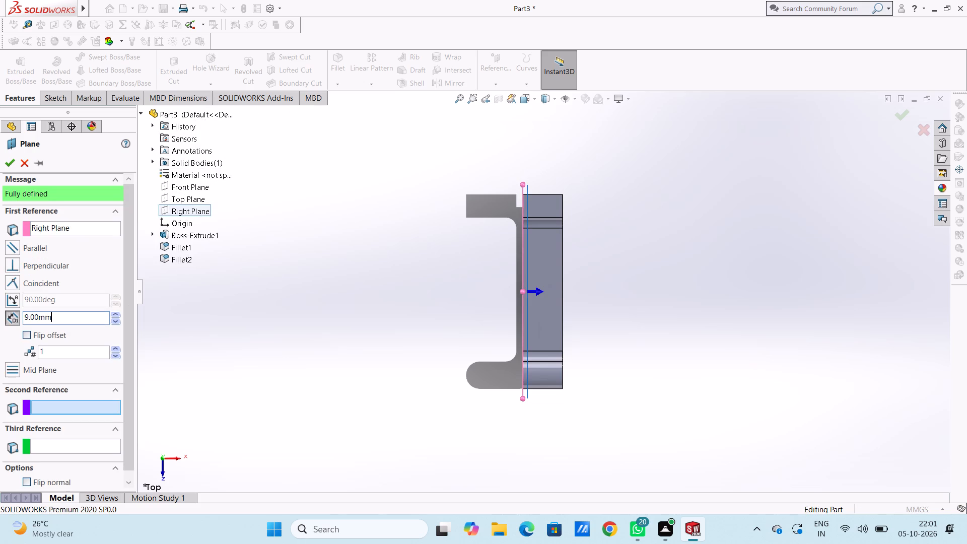
type("38")
key("Return")
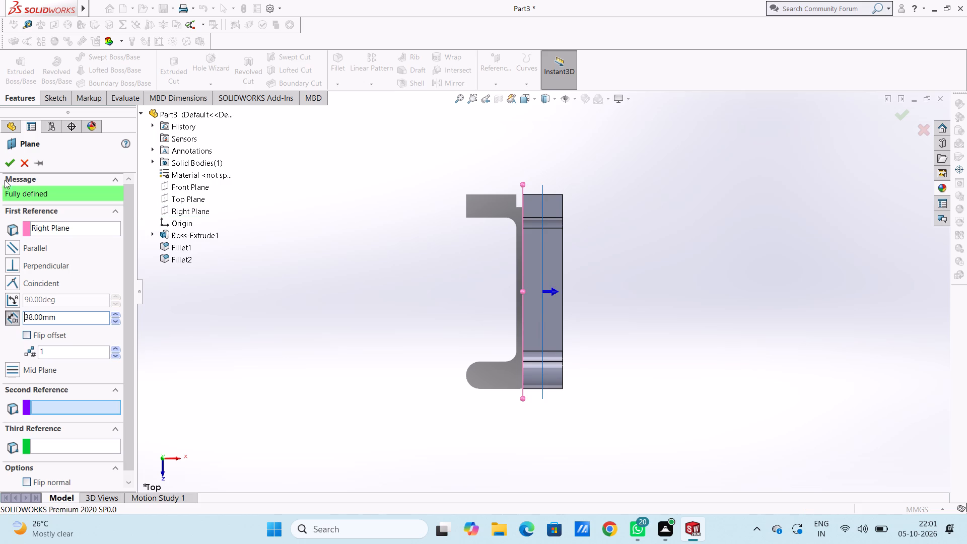
left_click(8, 166)
left_click(370, 247)
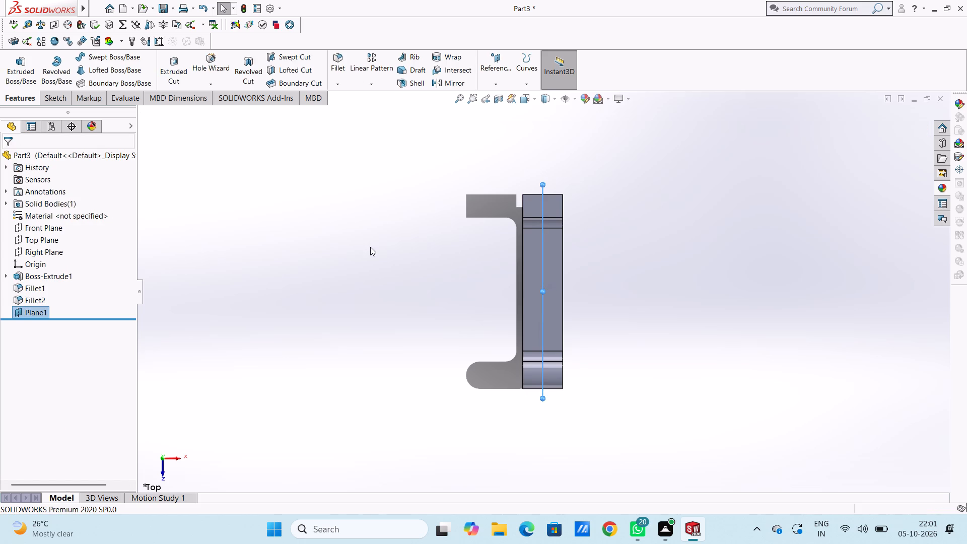
Start a new sketch on the 38 mm offset plane, viewed from the right side.
key("ctrl+5")
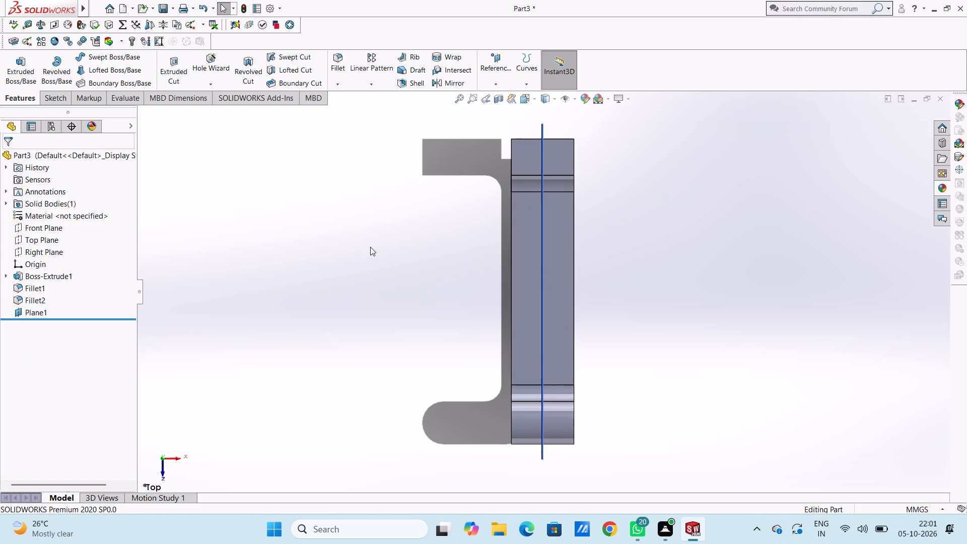
key("ctrl+4")
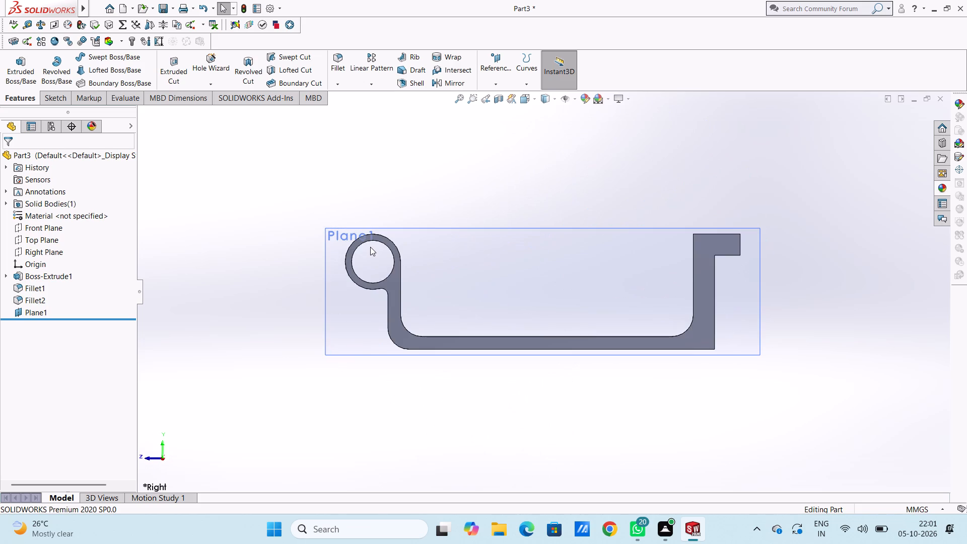
scroll(370, 247, "up", 4)
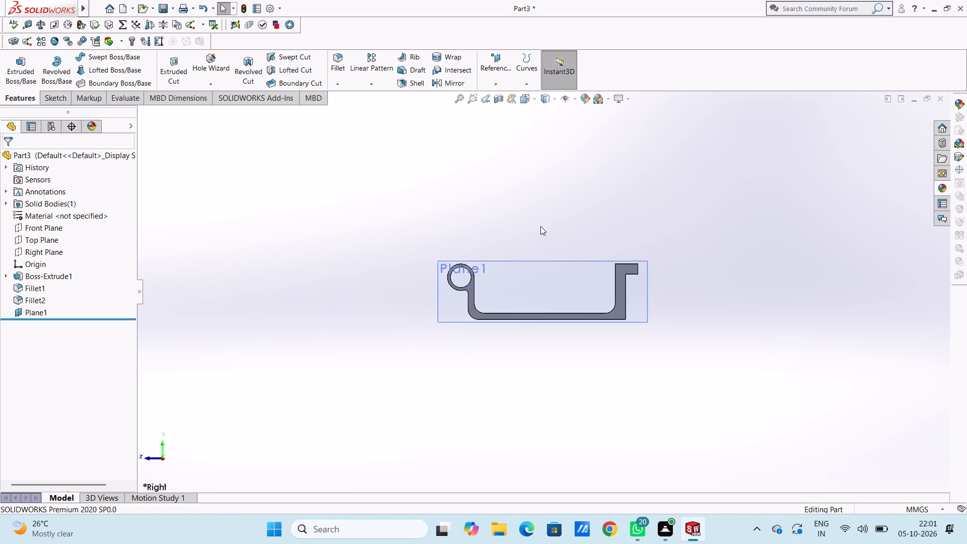
scroll(676, 290, "down", 1)
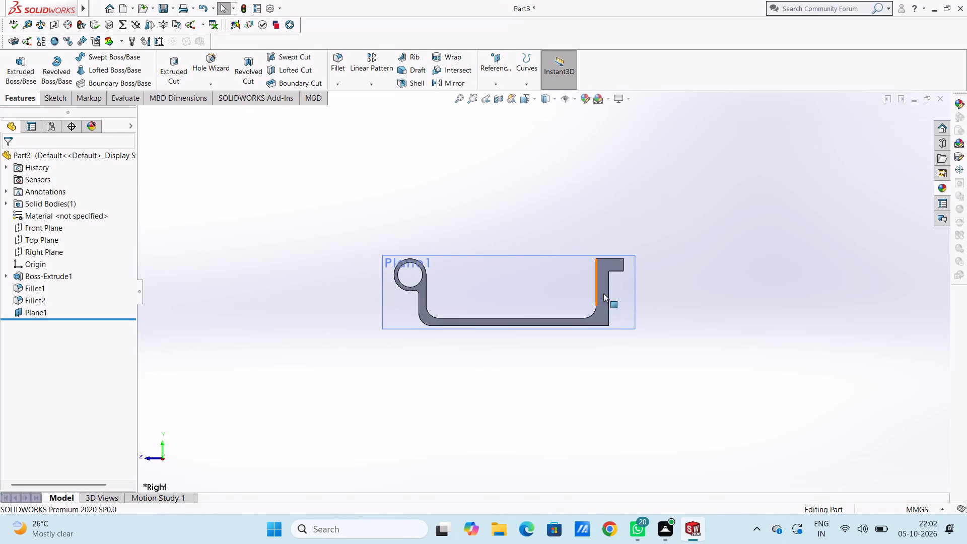
scroll(602, 303, "down", 3)
left_click(364, 246)
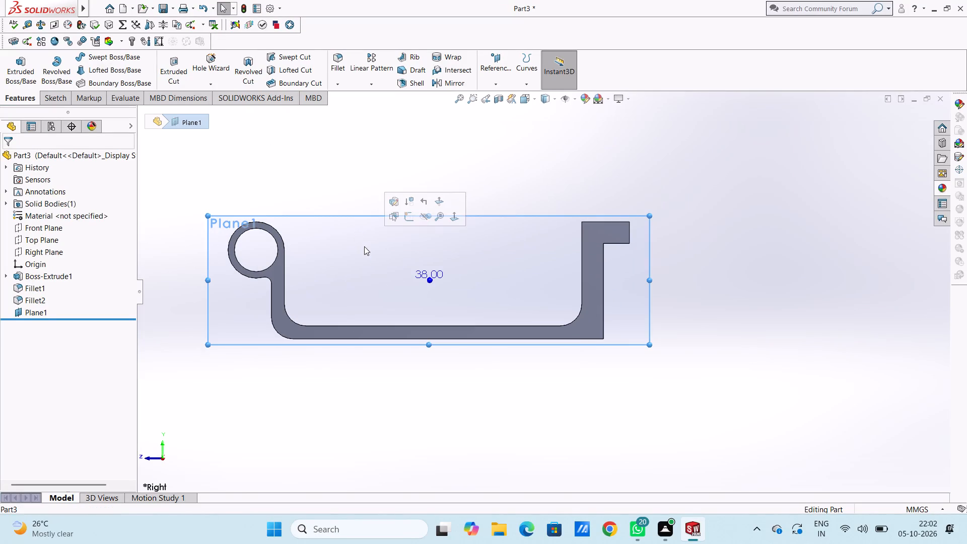
left_click(409, 221)
left_click(403, 182)
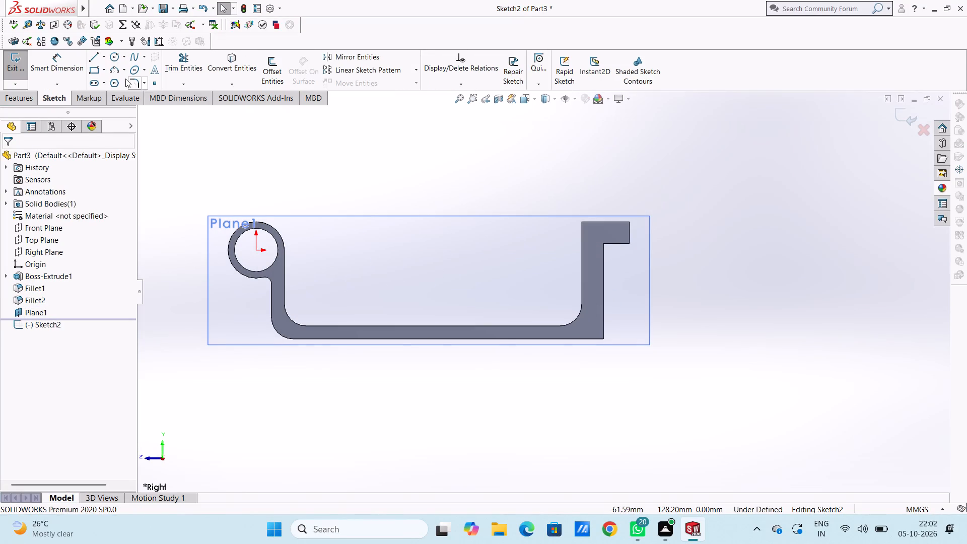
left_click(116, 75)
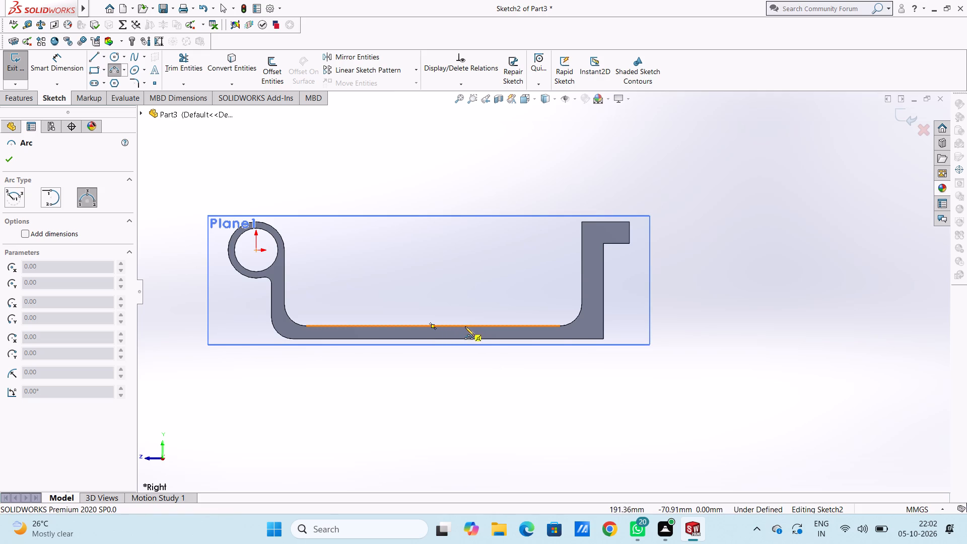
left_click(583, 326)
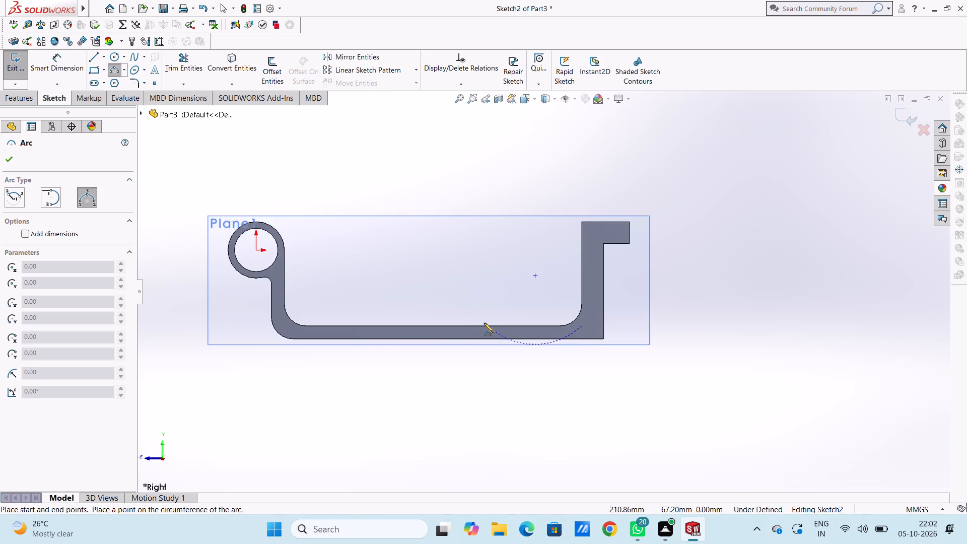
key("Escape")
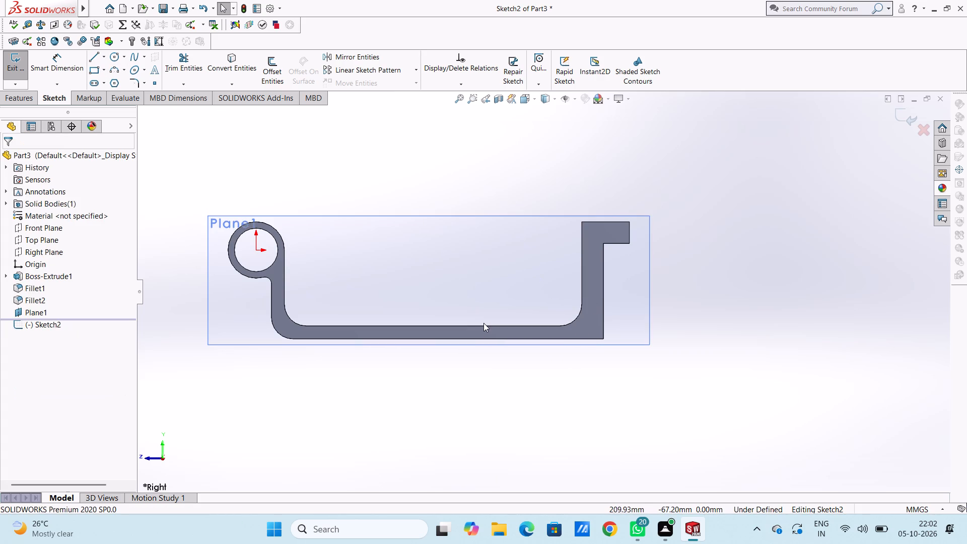
Sketch a 90 mm horizontal line along the base's upper edge, from the virtual inner corner of the stepped end towards the ring.
left_click(94, 58)
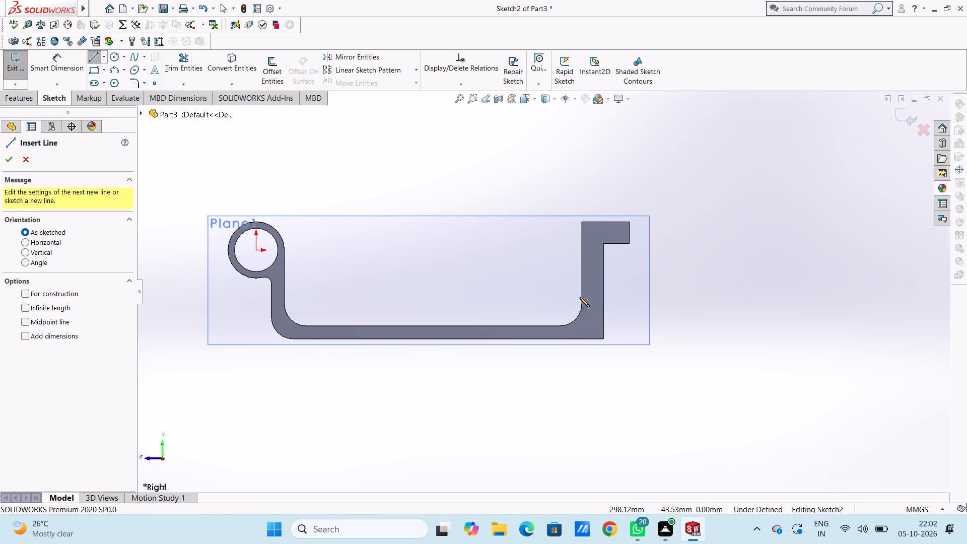
left_click(580, 325)
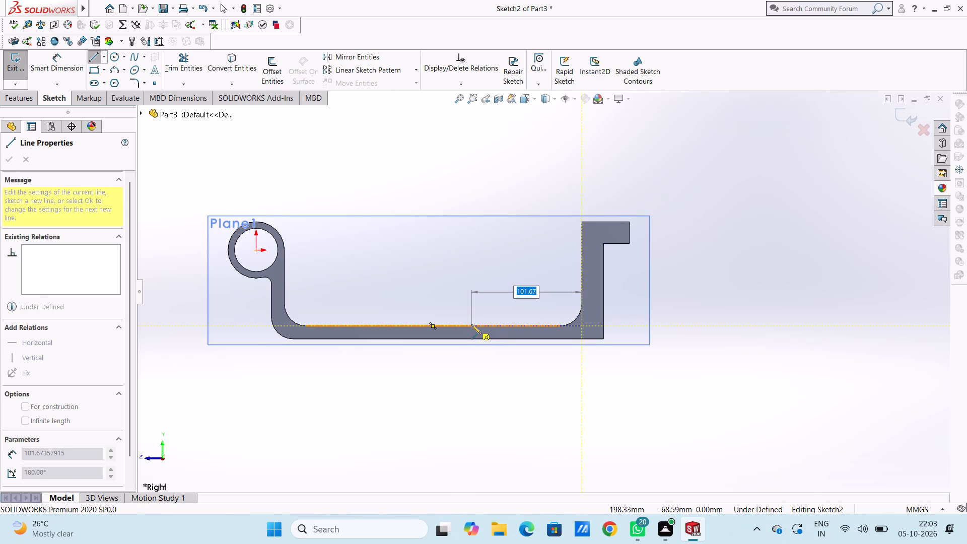
type("90")
key("Return")
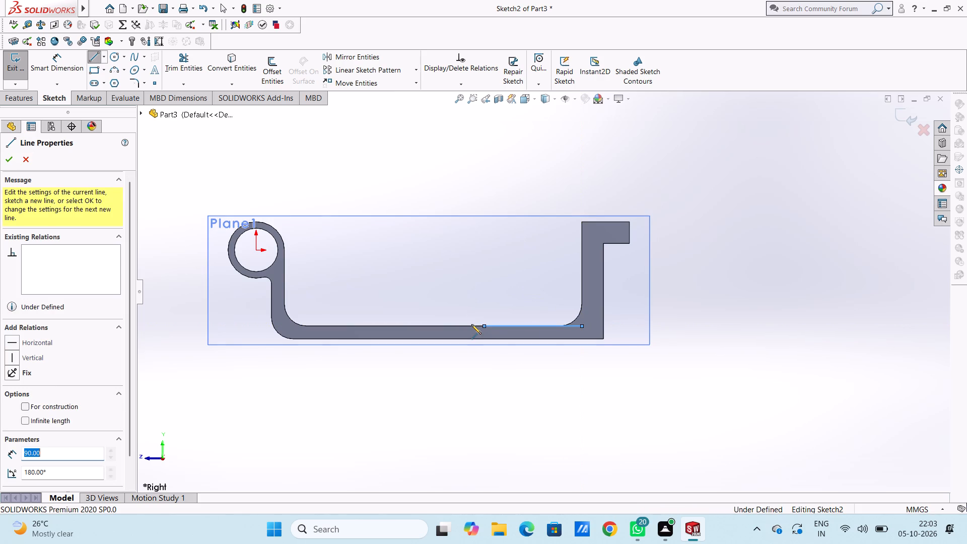
key("Escape")
key("Escape")
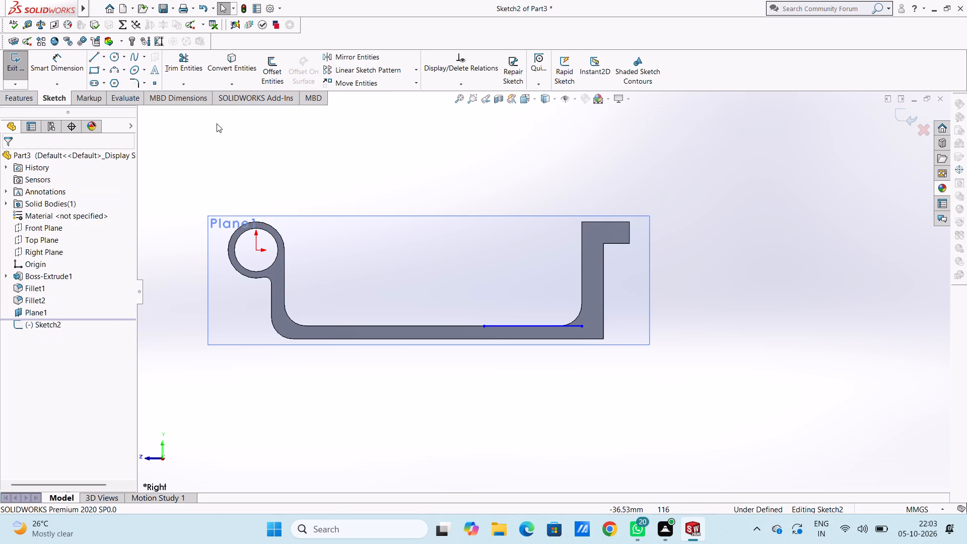
Draw a three-point arc of radius 90 mm from the line's ring-side end to the stepped end's top inner corner, tangent to the line.
left_click(112, 70)
left_click(485, 327)
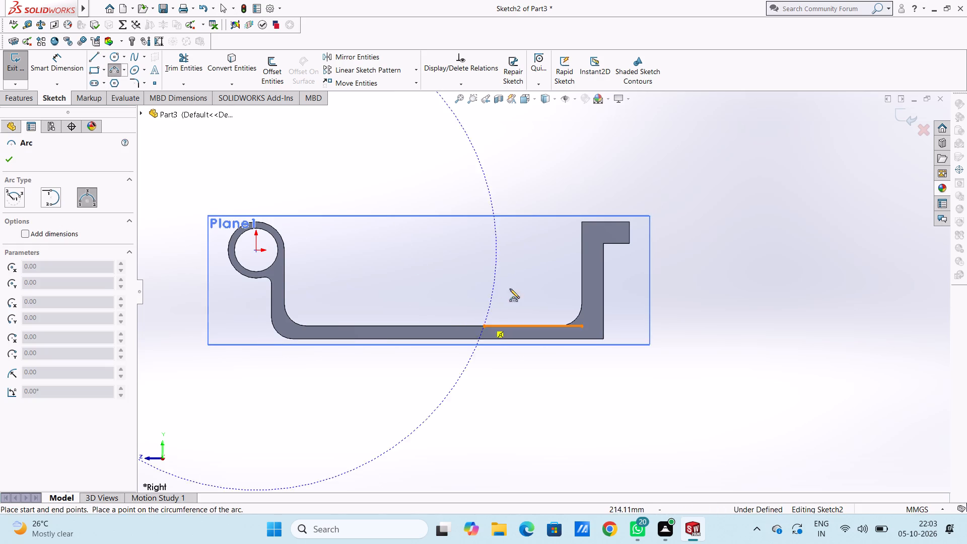
left_click(581, 220)
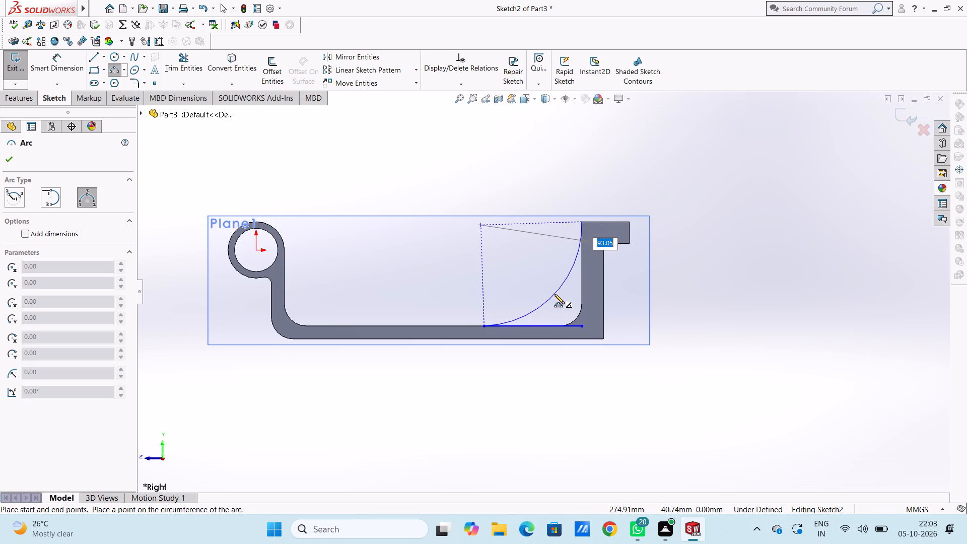
type("90")
key("Return")
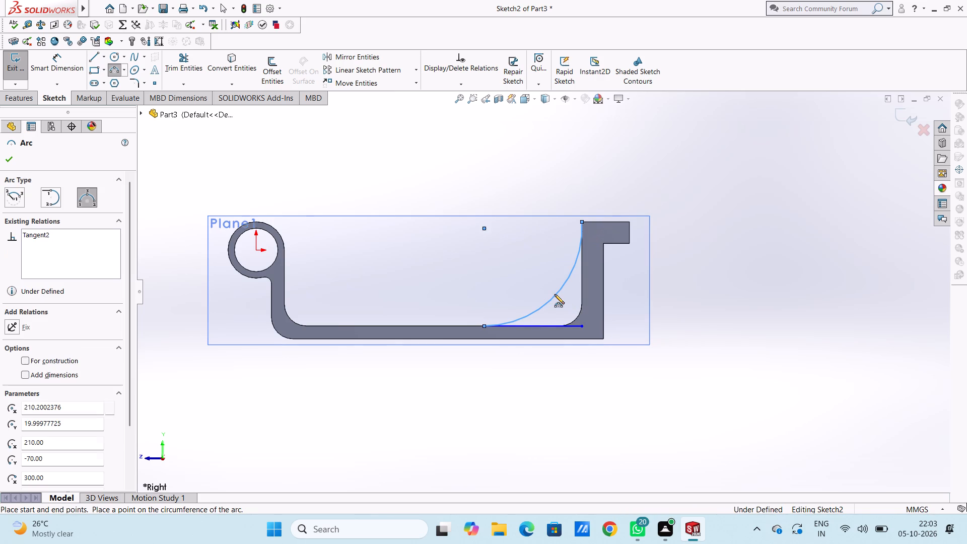
key("Escape")
key("Escape")
key("Escape")
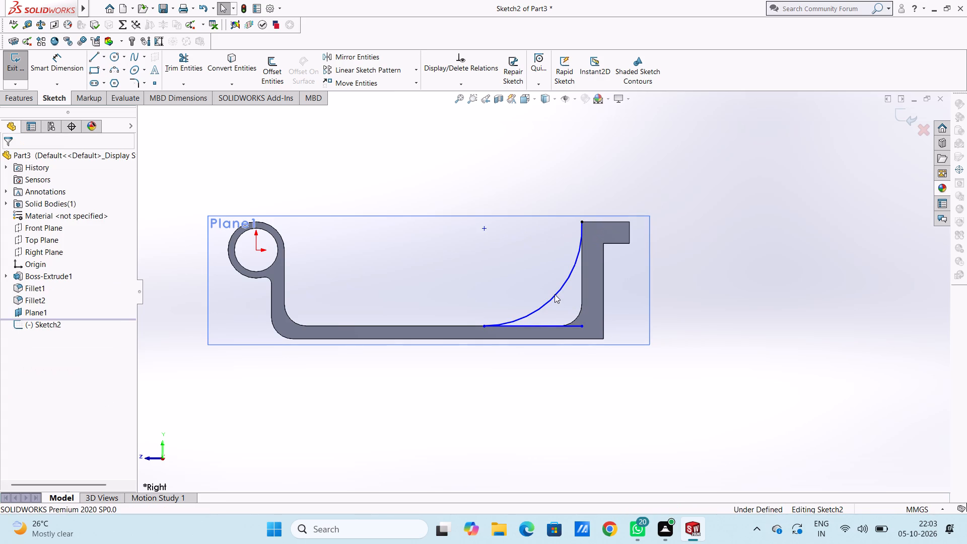
Dimension the length of the horizontal sketch line below the arc, keeping its value.
scroll(493, 214, "up", 2)
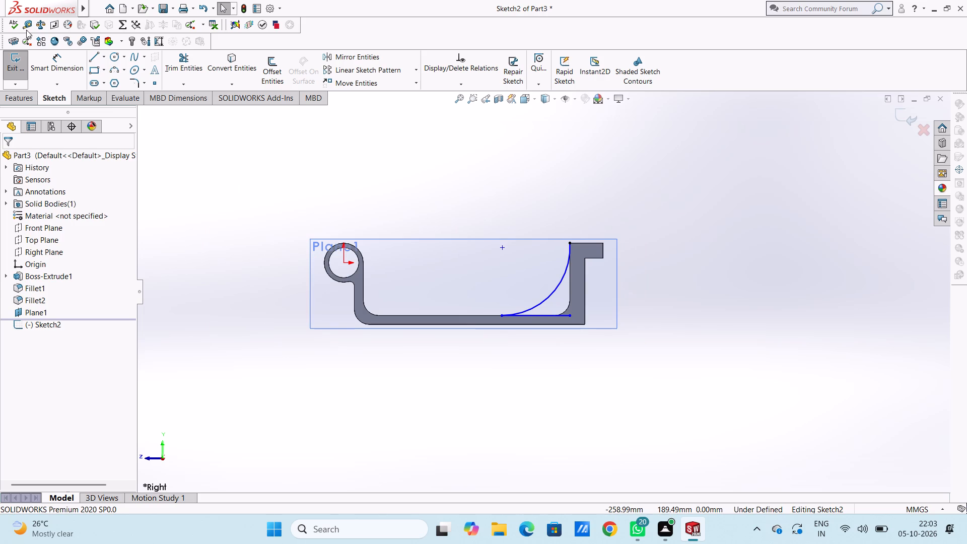
left_click(55, 65)
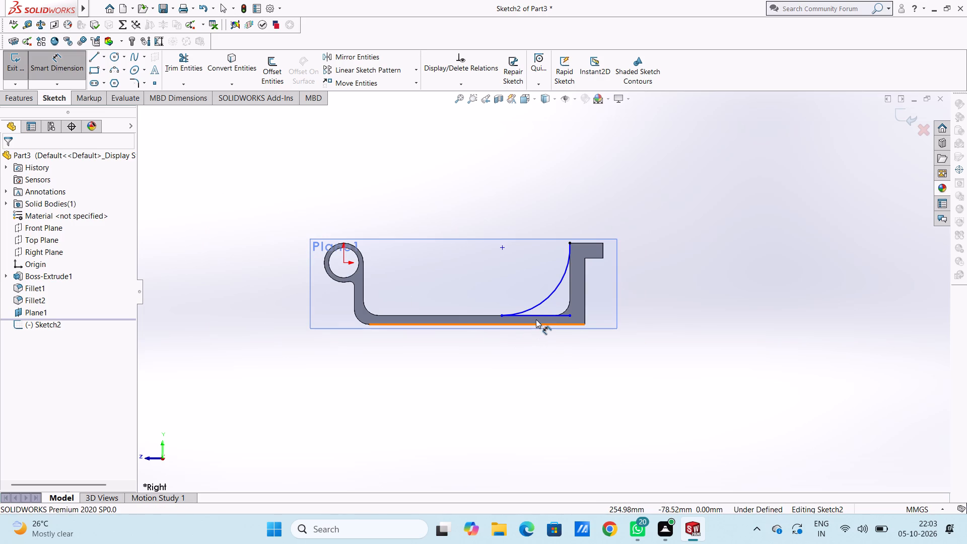
left_click(536, 316)
left_click(543, 426)
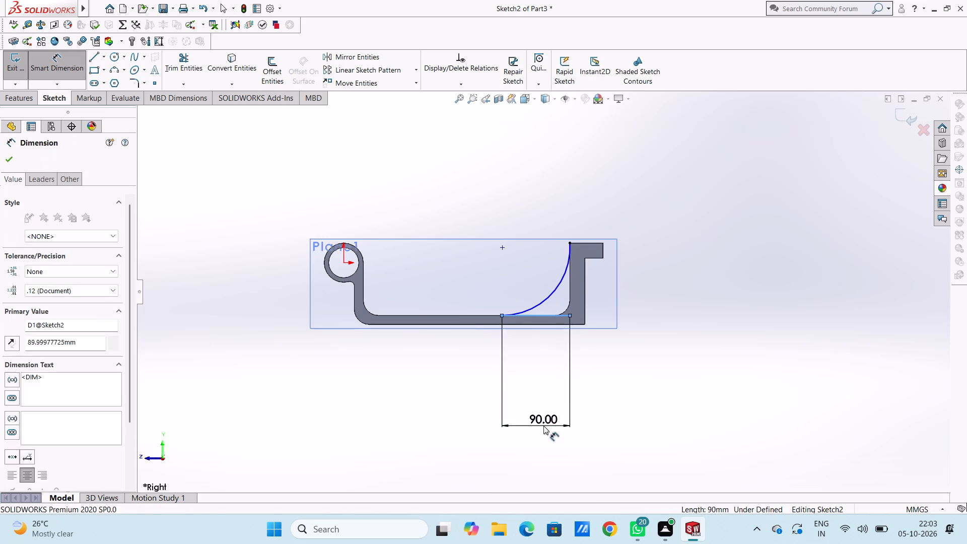
left_click(499, 410)
left_click(469, 409)
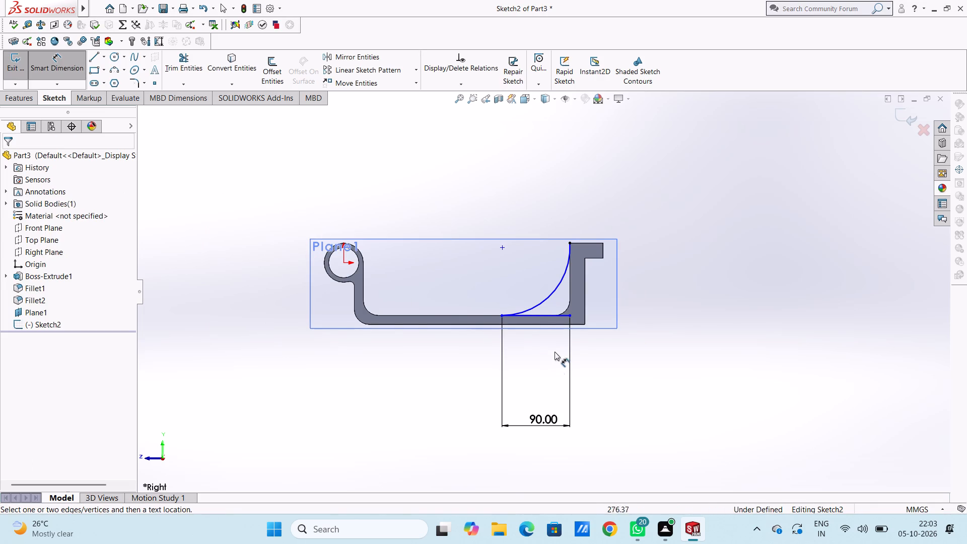
Dimension the horizontal distance from the line's ring-side endpoint to the stepped end's vertical inner edge, keeping its value.
scroll(560, 332, "down", 1)
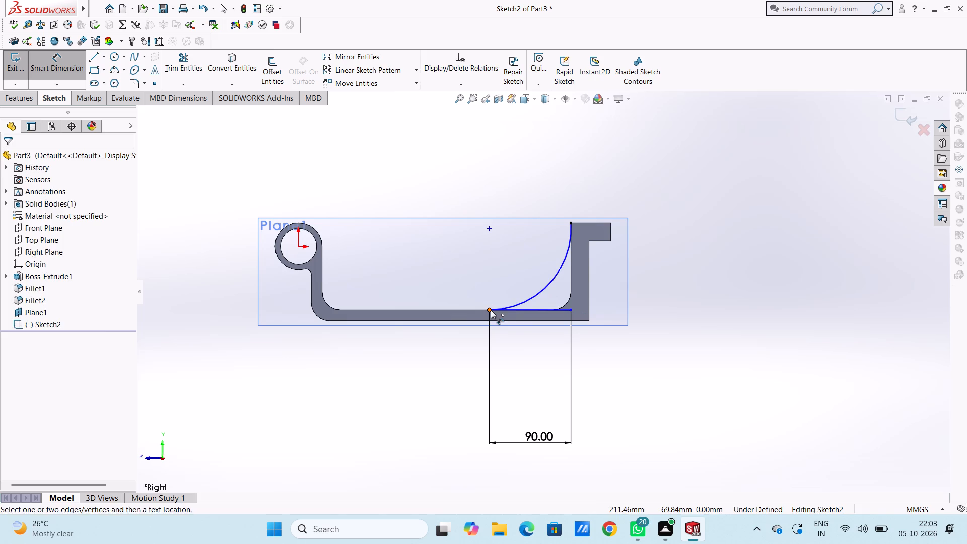
left_click(491, 310)
left_click(572, 271)
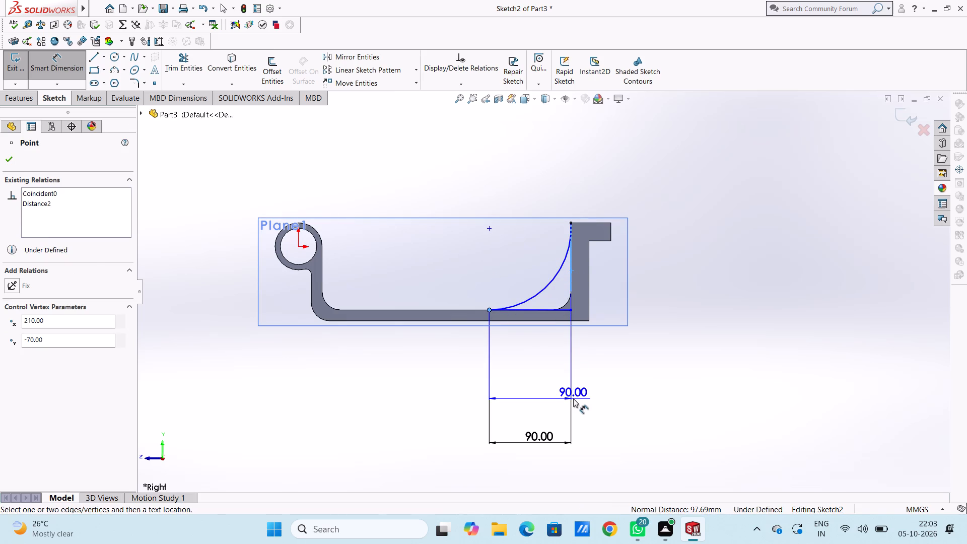
left_click(573, 398)
left_click(530, 383)
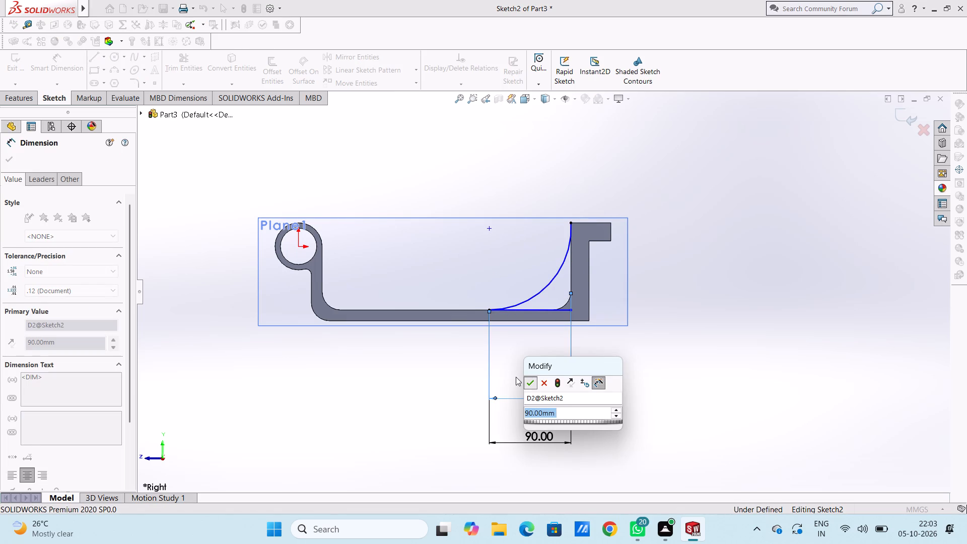
left_click(509, 372)
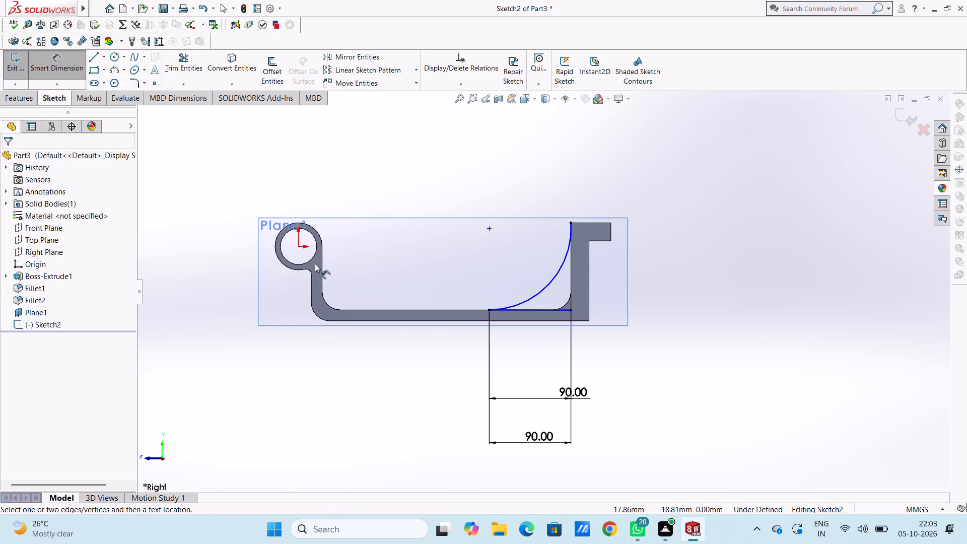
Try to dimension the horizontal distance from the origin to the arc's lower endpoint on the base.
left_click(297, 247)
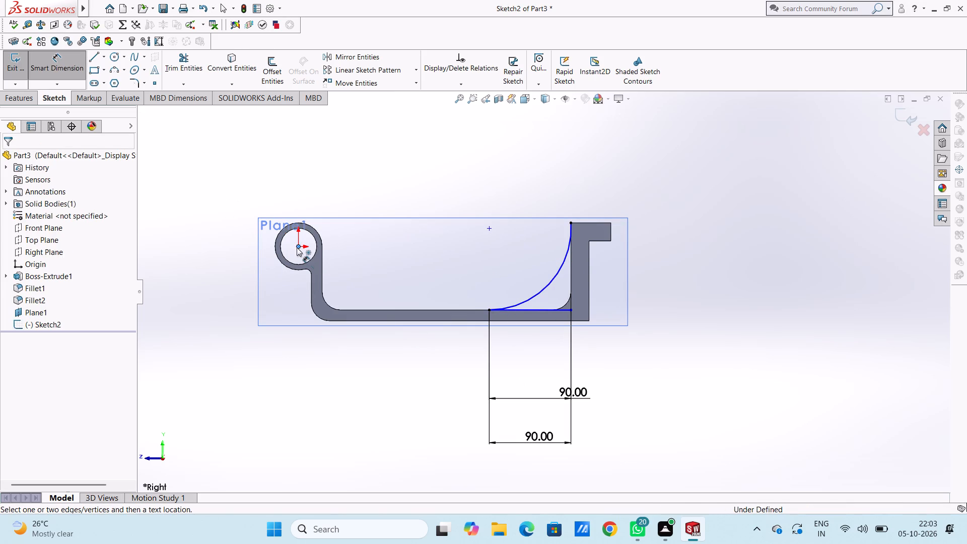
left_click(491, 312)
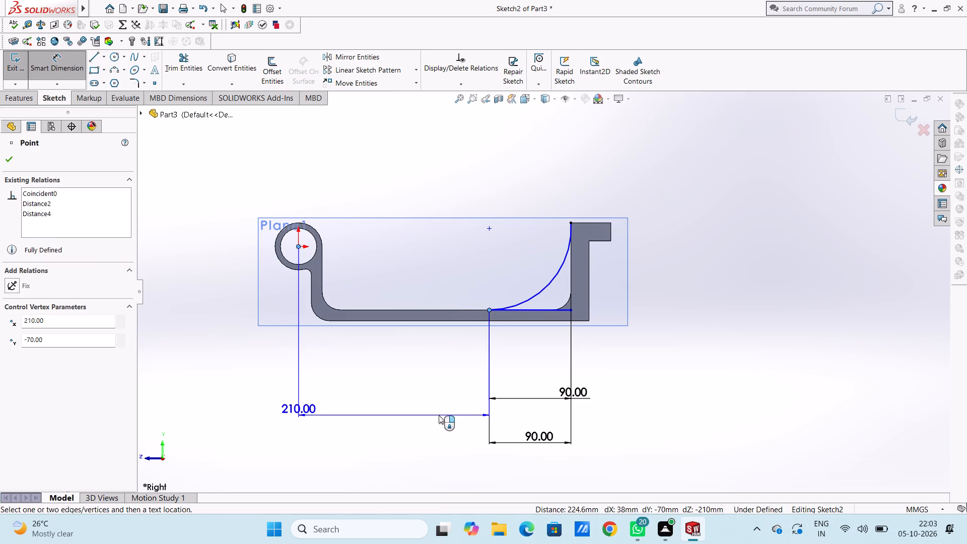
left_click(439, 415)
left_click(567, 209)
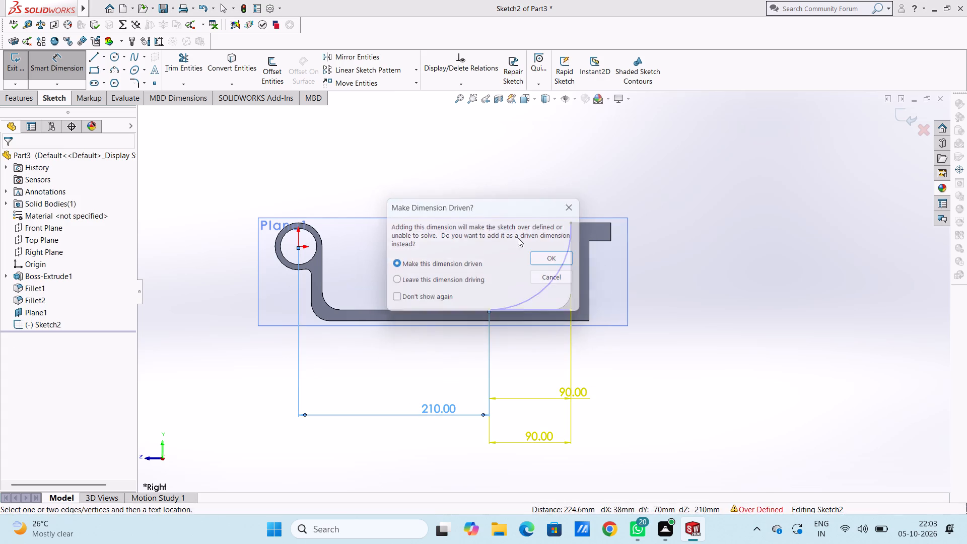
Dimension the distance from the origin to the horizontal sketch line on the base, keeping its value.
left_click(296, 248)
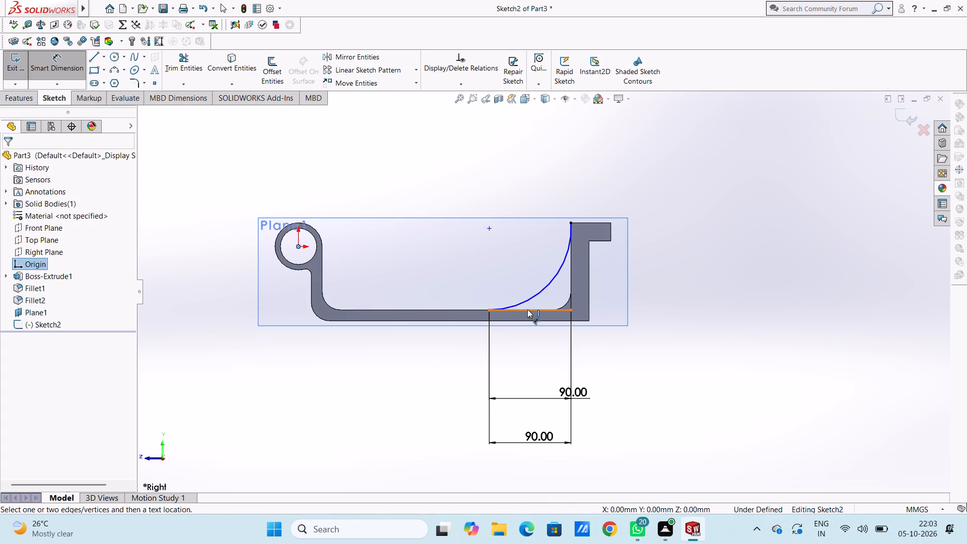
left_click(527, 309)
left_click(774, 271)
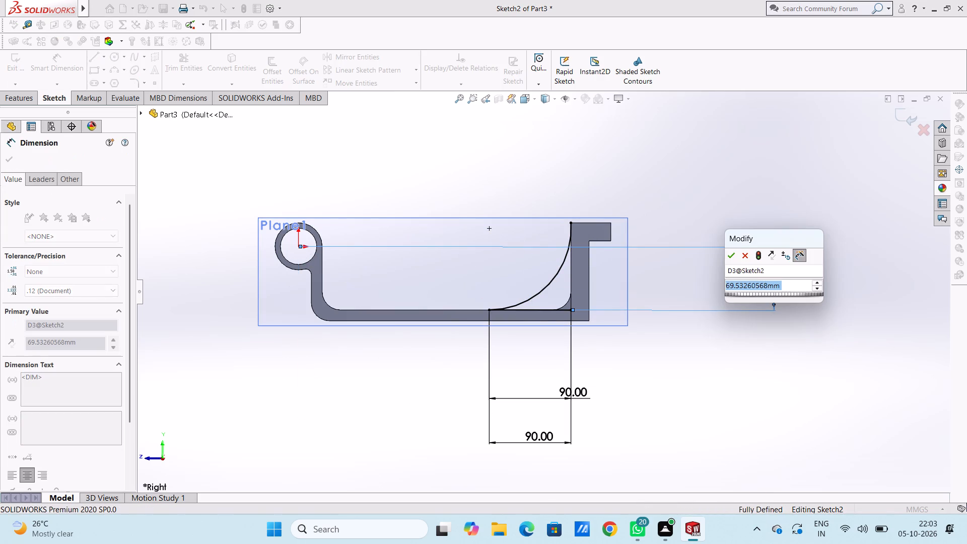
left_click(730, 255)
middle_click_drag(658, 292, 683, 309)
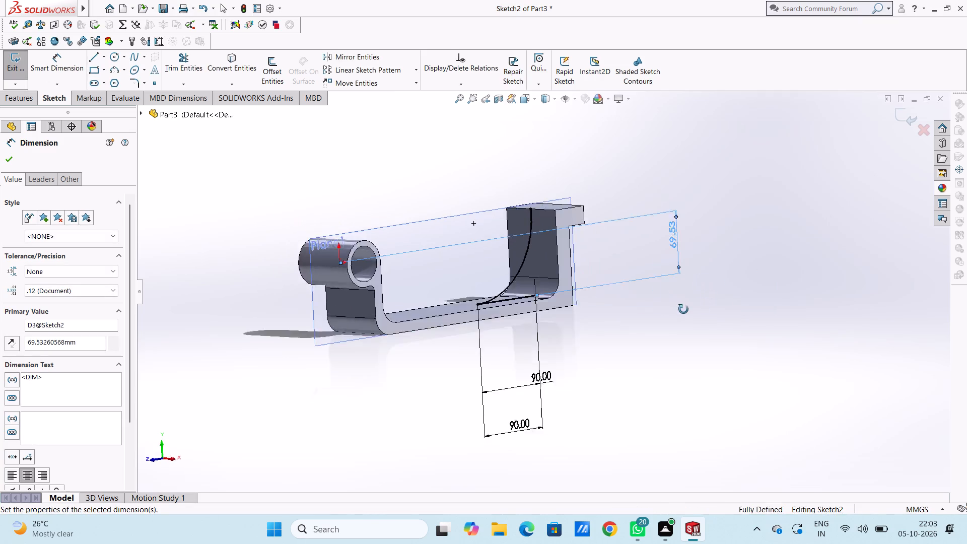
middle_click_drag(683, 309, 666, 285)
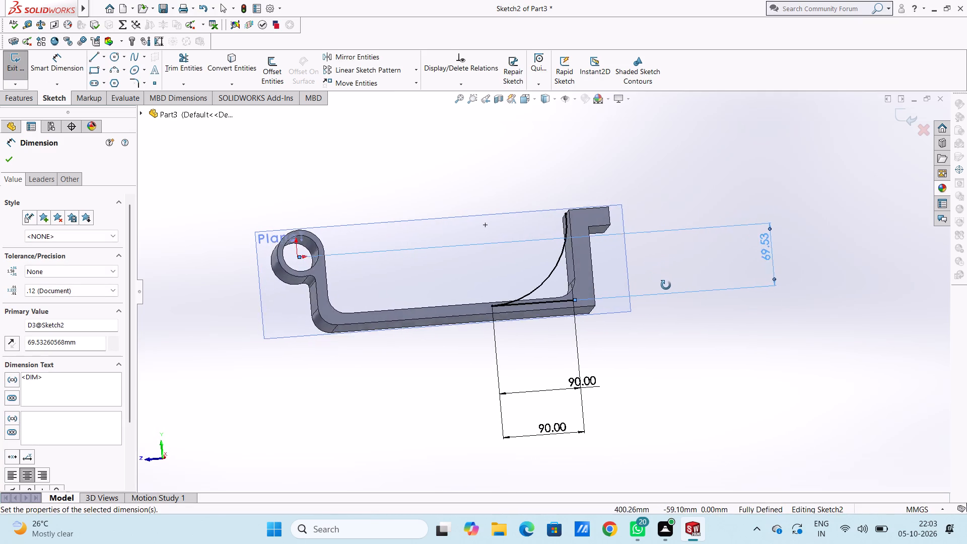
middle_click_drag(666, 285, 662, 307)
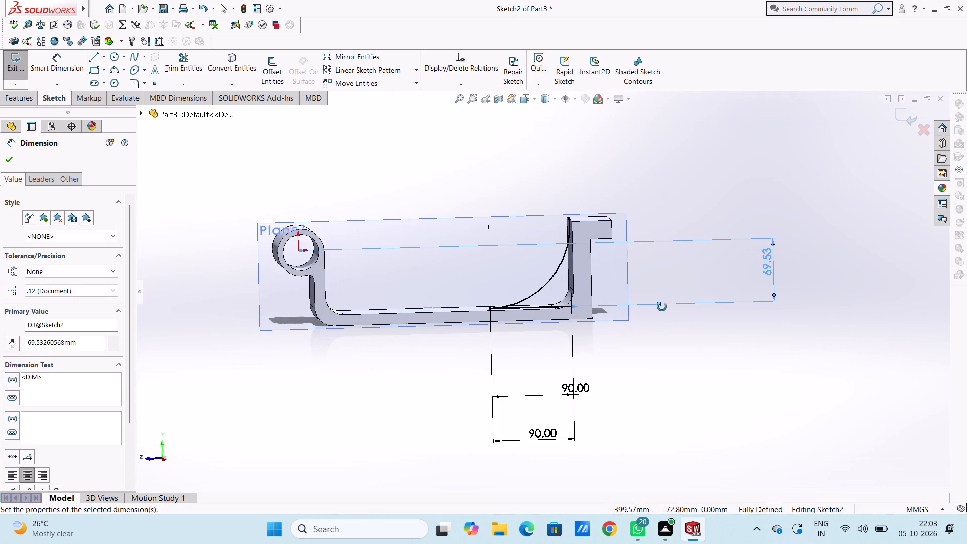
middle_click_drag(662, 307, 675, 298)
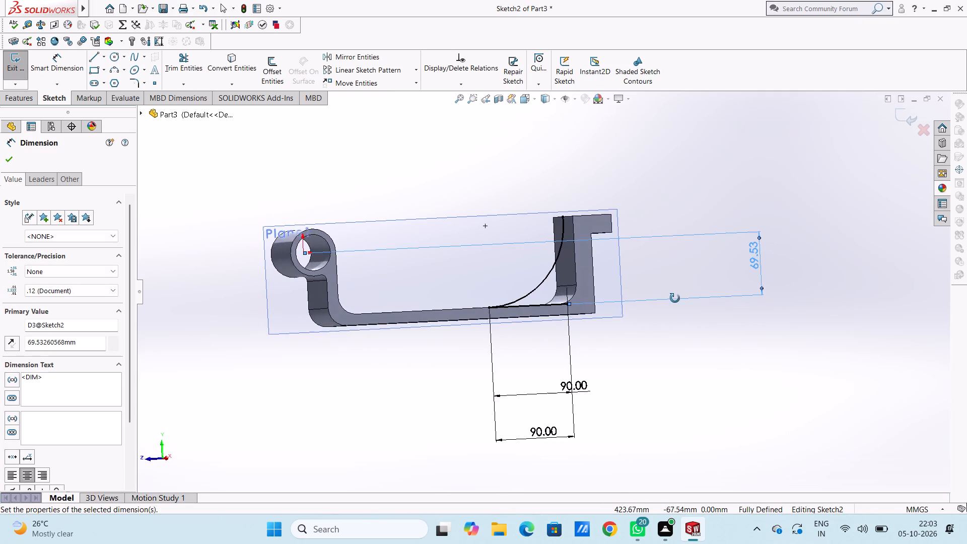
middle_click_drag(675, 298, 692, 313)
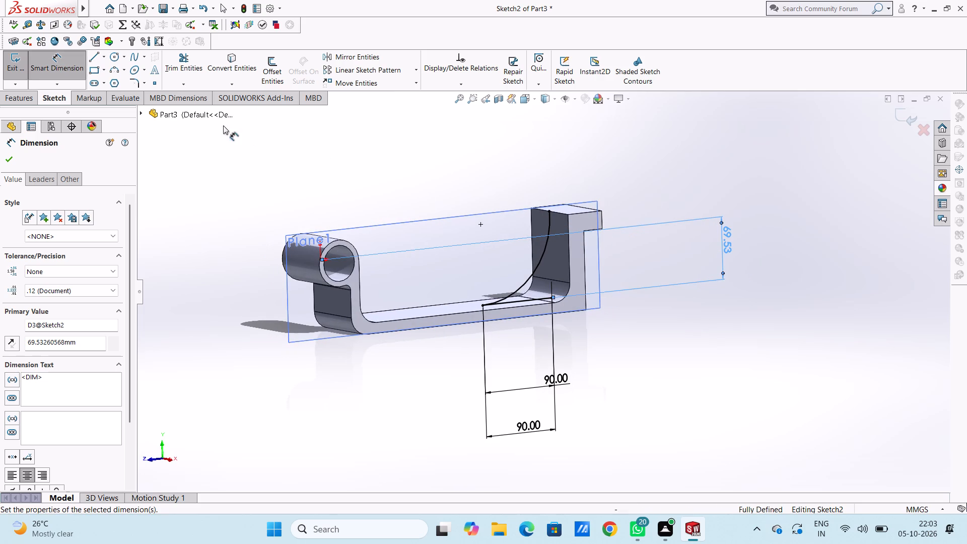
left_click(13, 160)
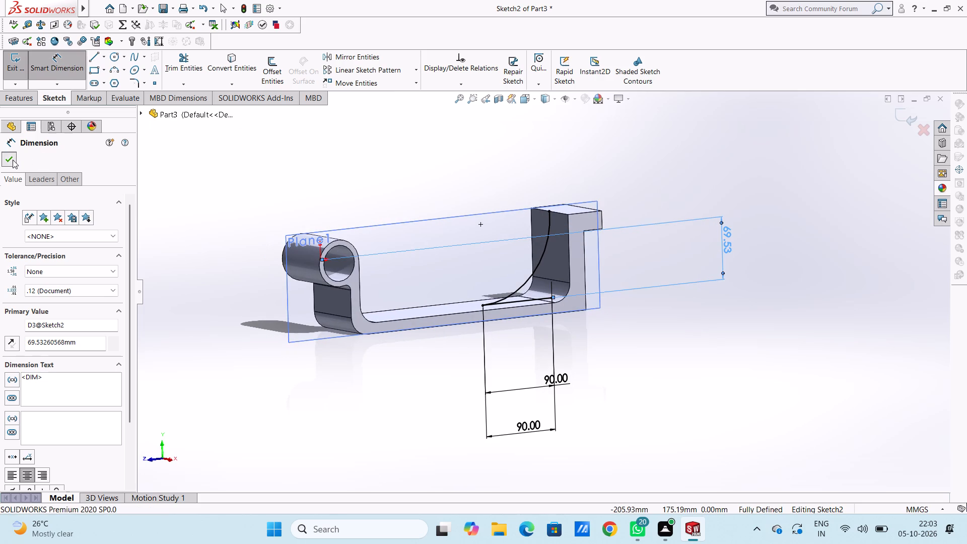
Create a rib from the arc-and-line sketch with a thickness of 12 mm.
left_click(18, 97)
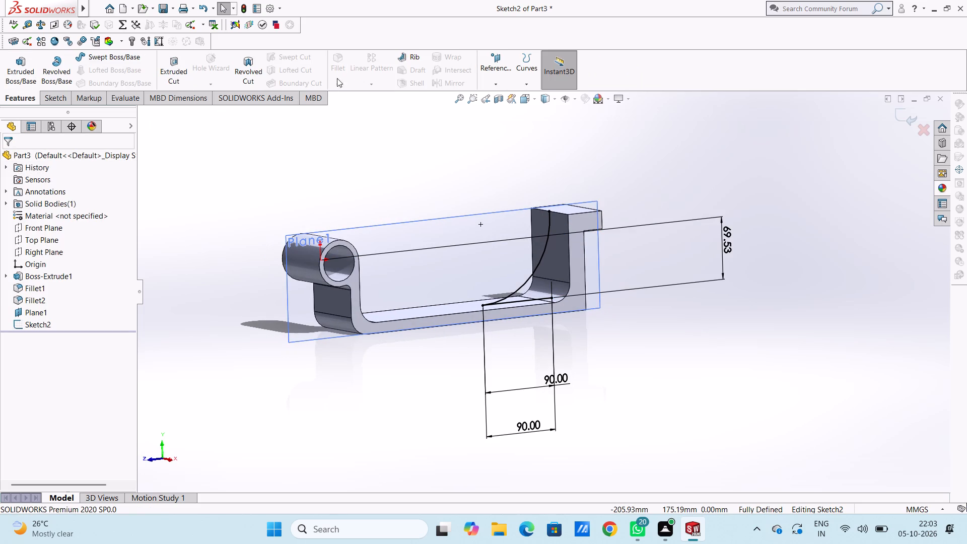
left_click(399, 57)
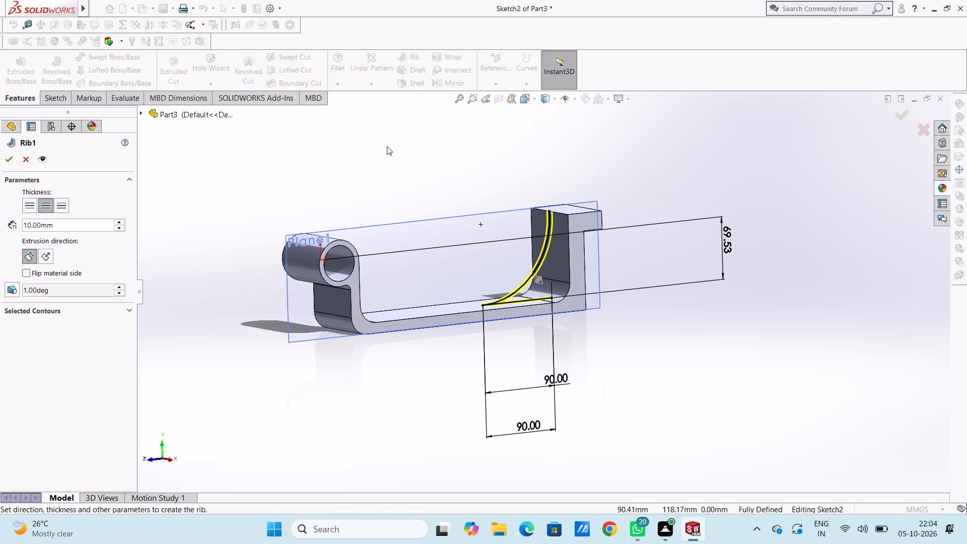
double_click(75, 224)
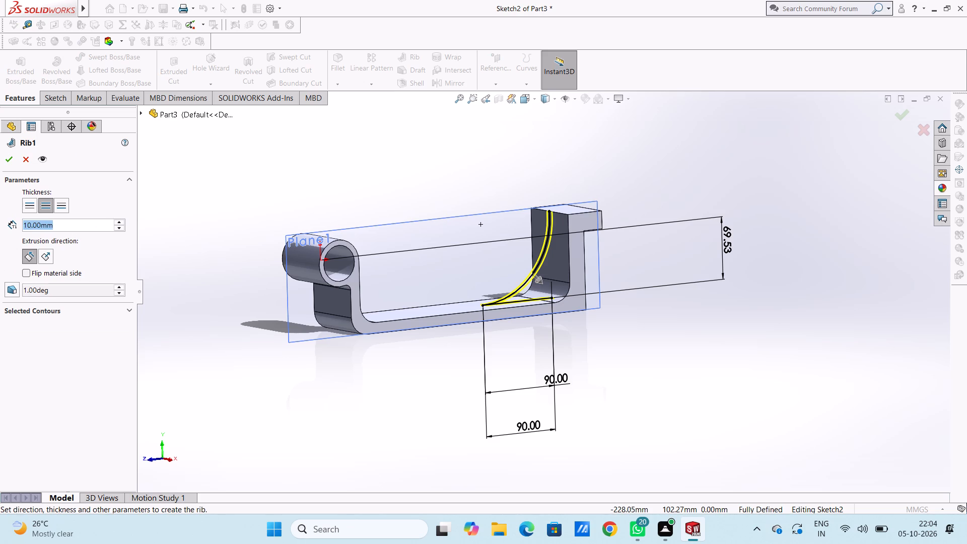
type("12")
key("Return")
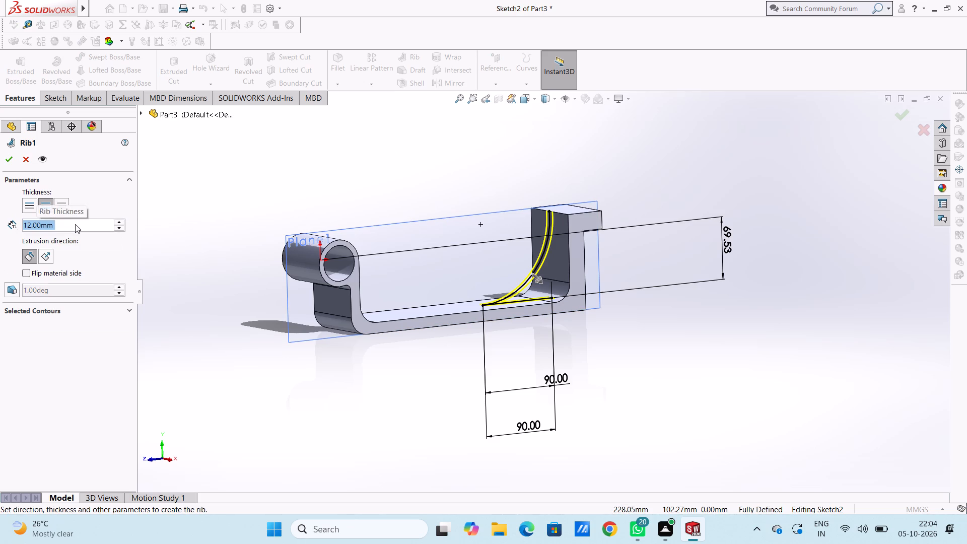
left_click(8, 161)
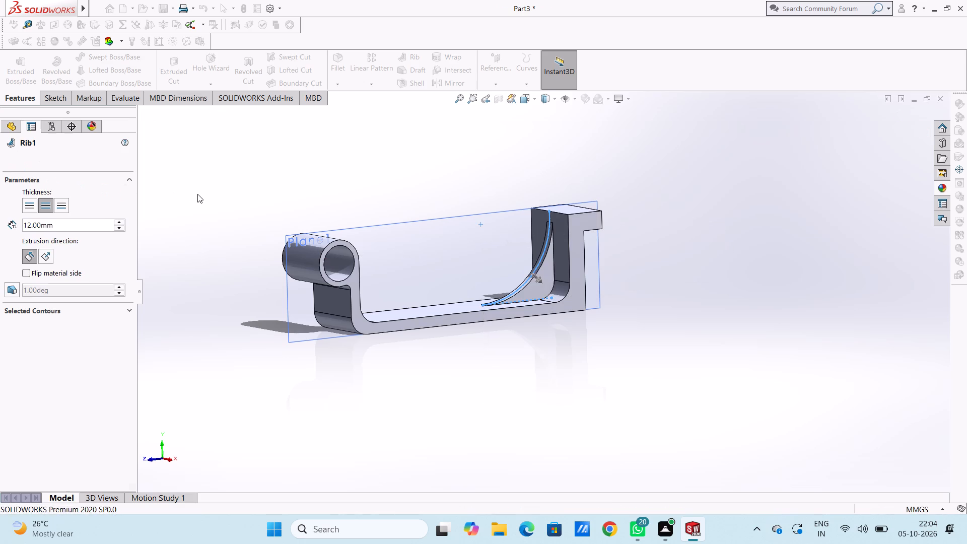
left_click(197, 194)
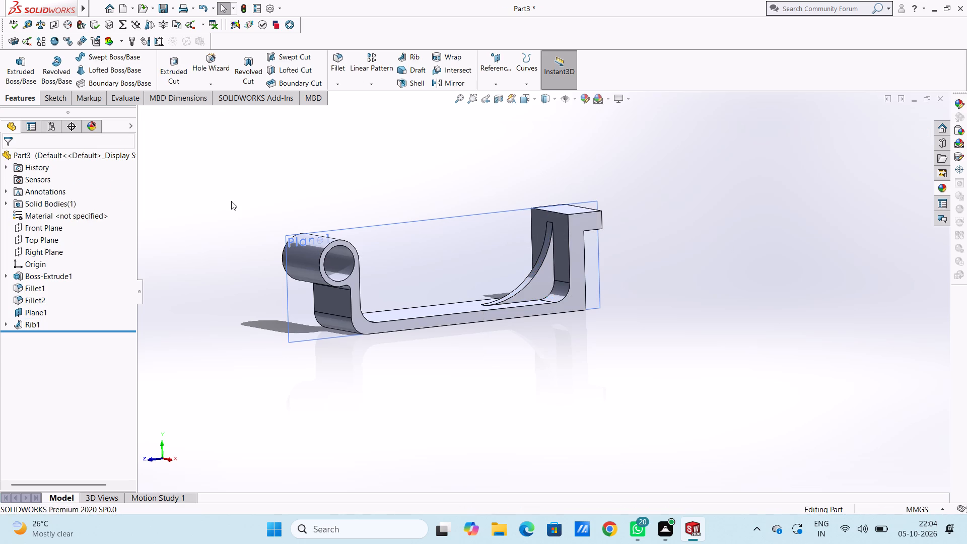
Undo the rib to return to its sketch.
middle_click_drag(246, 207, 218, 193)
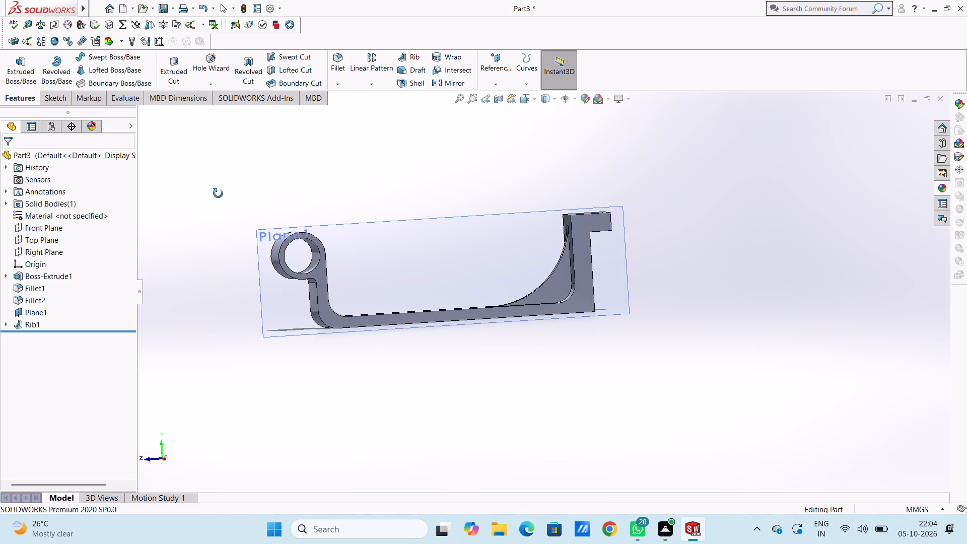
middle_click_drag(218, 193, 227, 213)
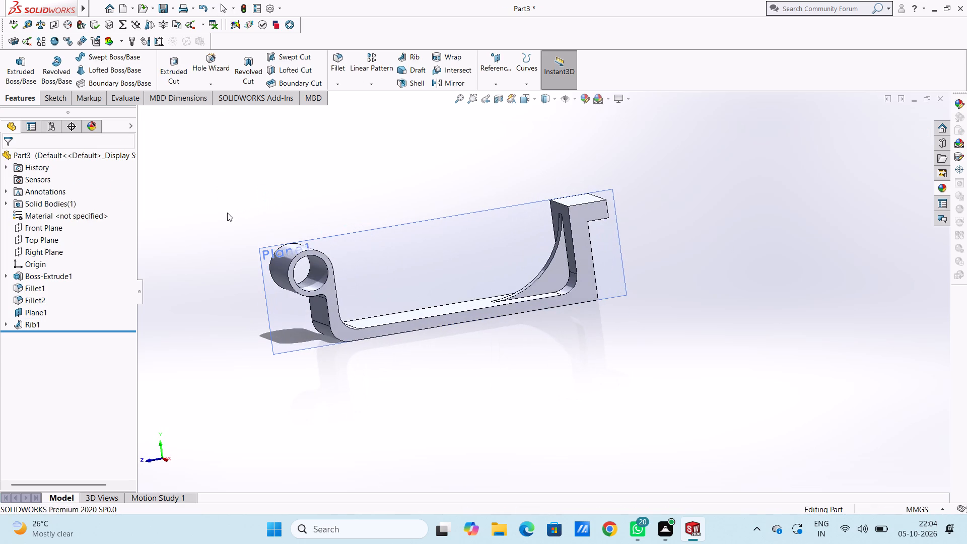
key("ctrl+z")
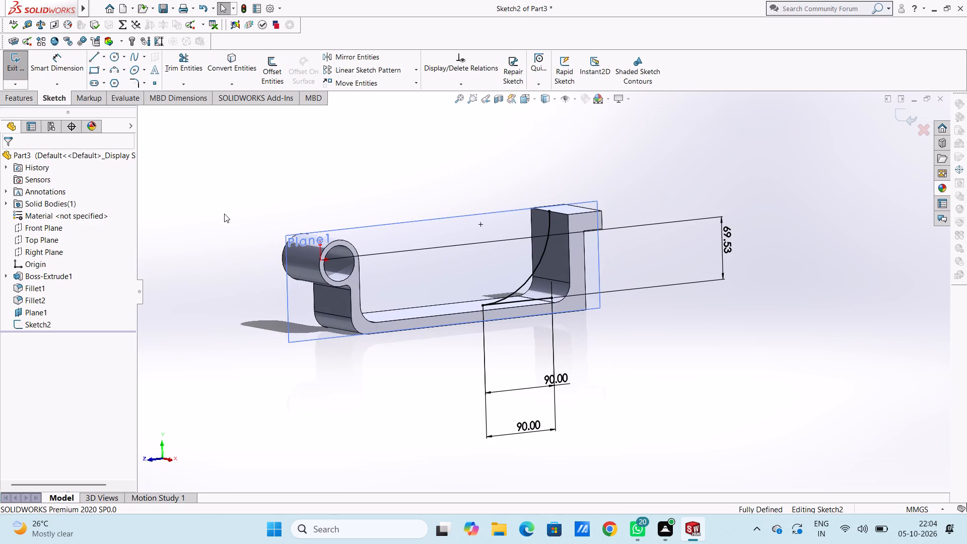
Delete the horizontal sketch line below the arc together with its associated dimensions.
key("ctrl+4")
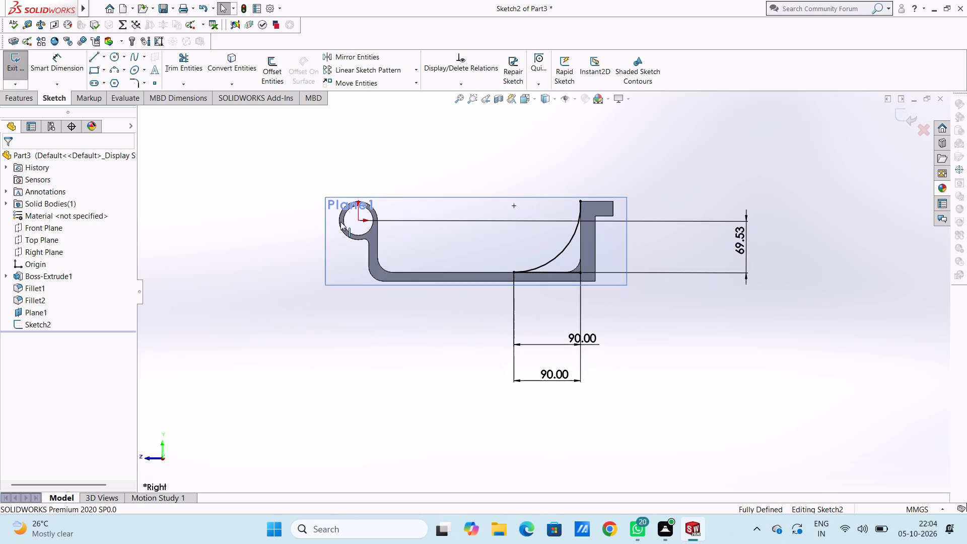
scroll(336, 226, "down", 1)
scroll(537, 250, "down", 3)
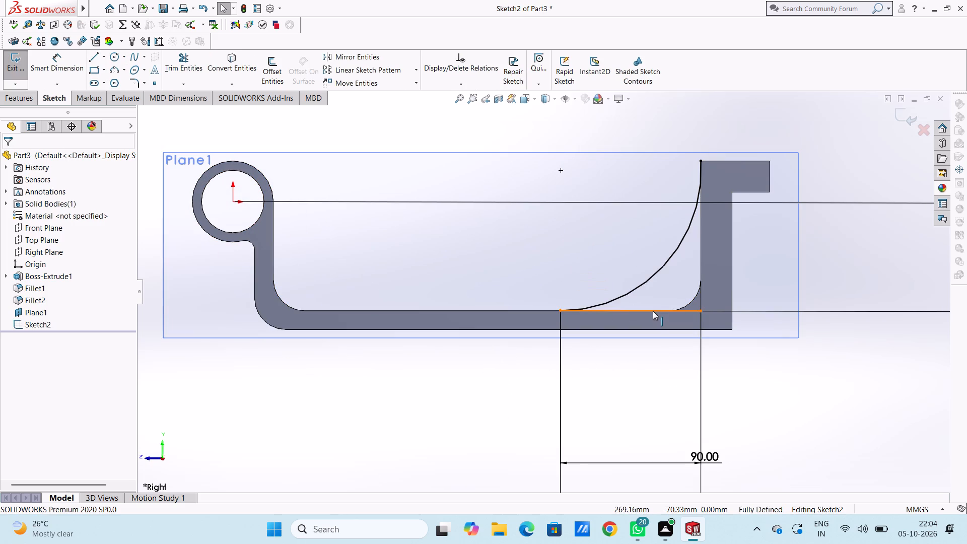
left_click(653, 311)
key("Delete")
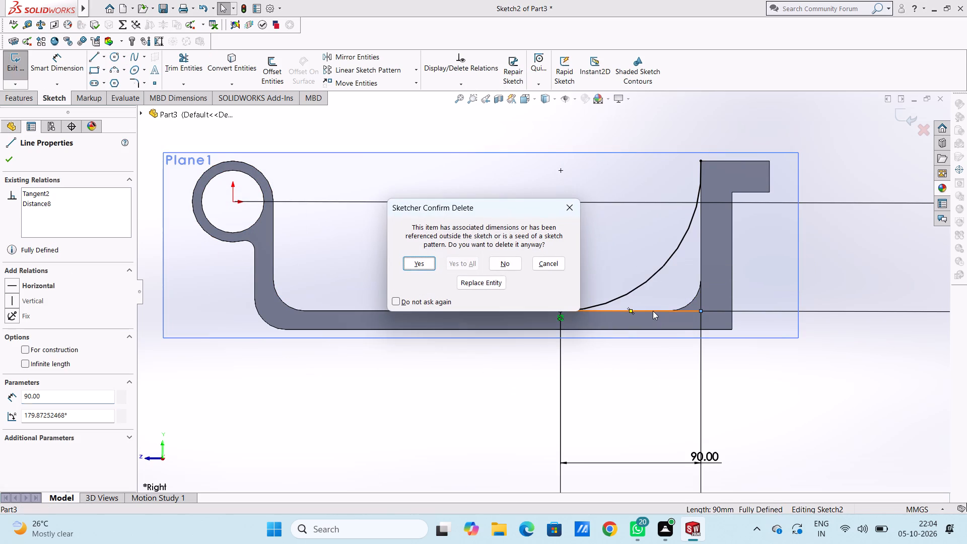
left_click(416, 264)
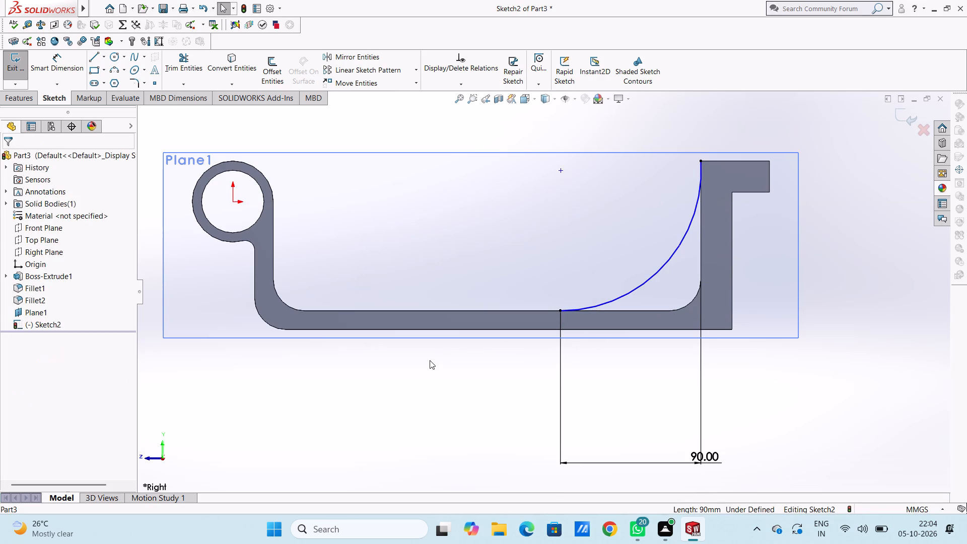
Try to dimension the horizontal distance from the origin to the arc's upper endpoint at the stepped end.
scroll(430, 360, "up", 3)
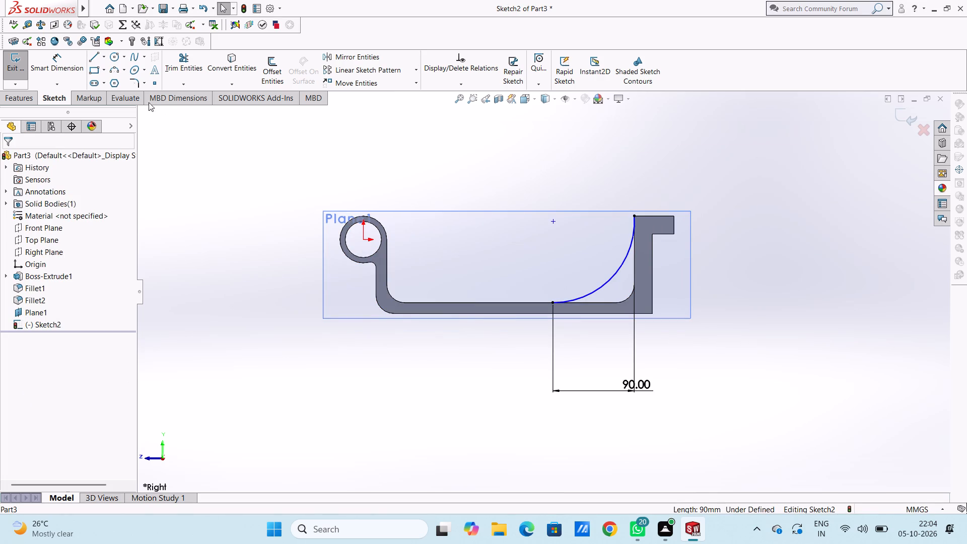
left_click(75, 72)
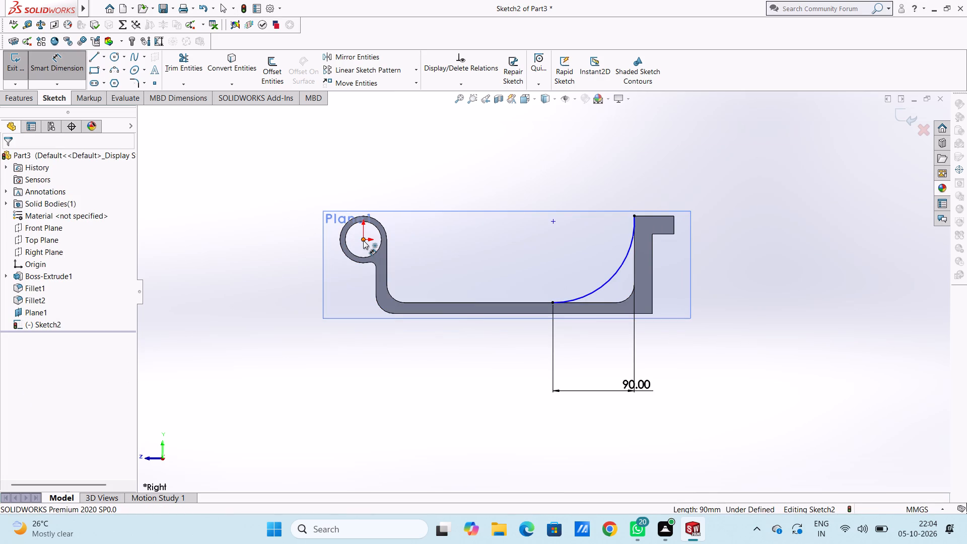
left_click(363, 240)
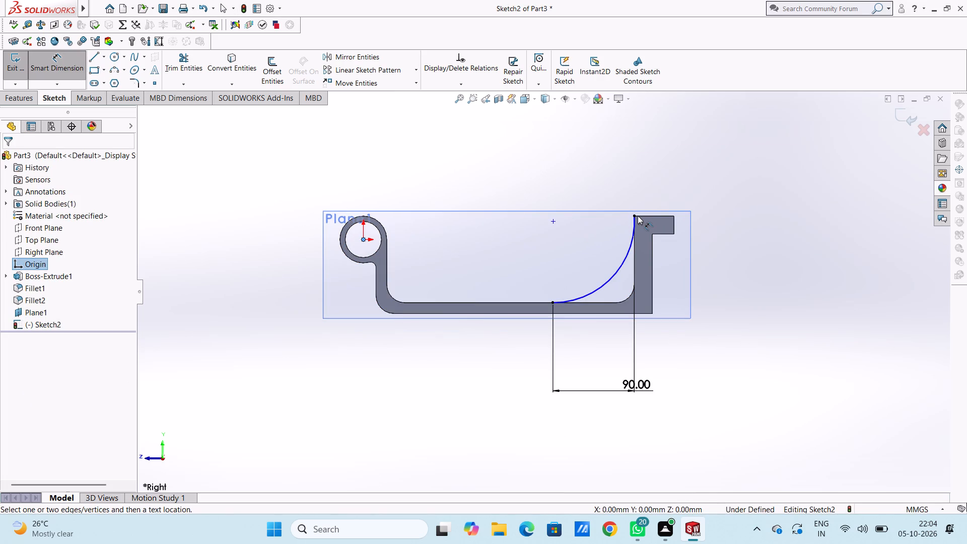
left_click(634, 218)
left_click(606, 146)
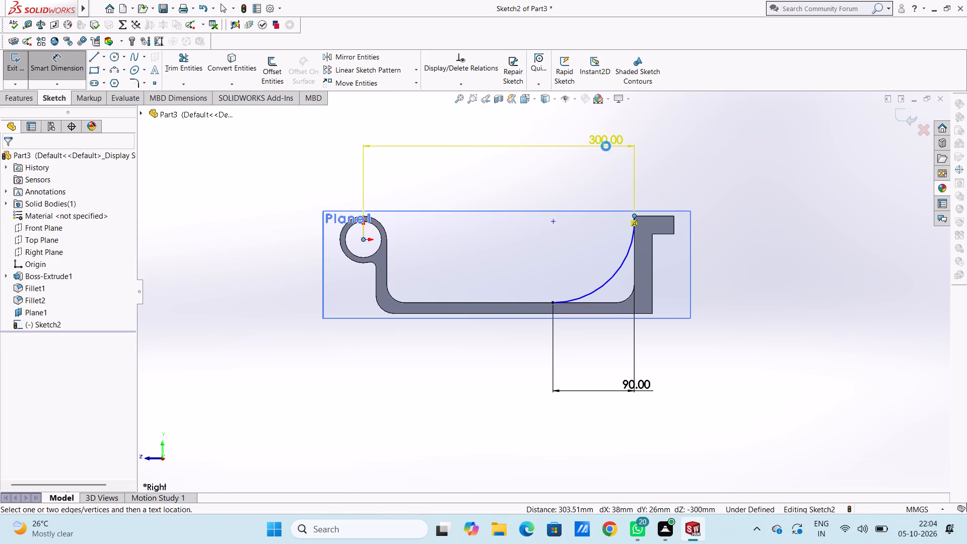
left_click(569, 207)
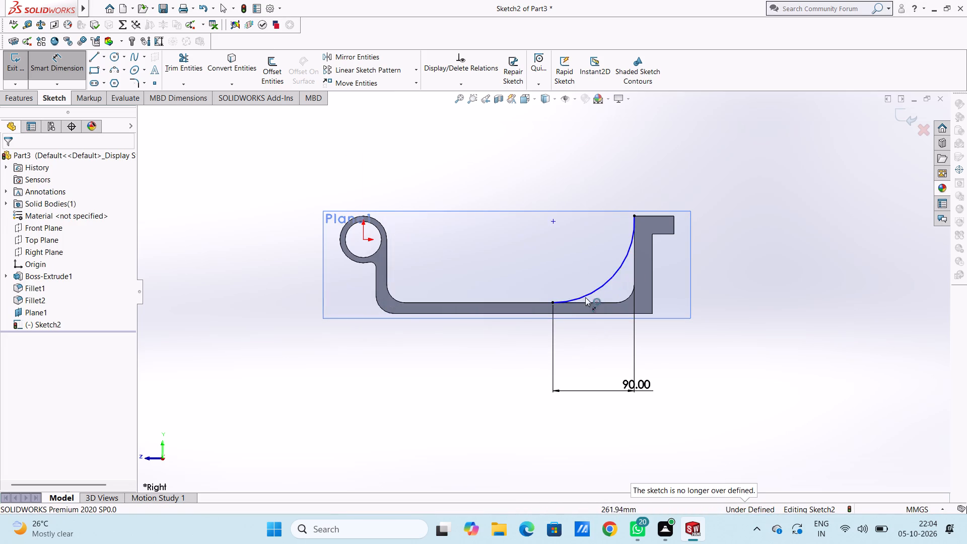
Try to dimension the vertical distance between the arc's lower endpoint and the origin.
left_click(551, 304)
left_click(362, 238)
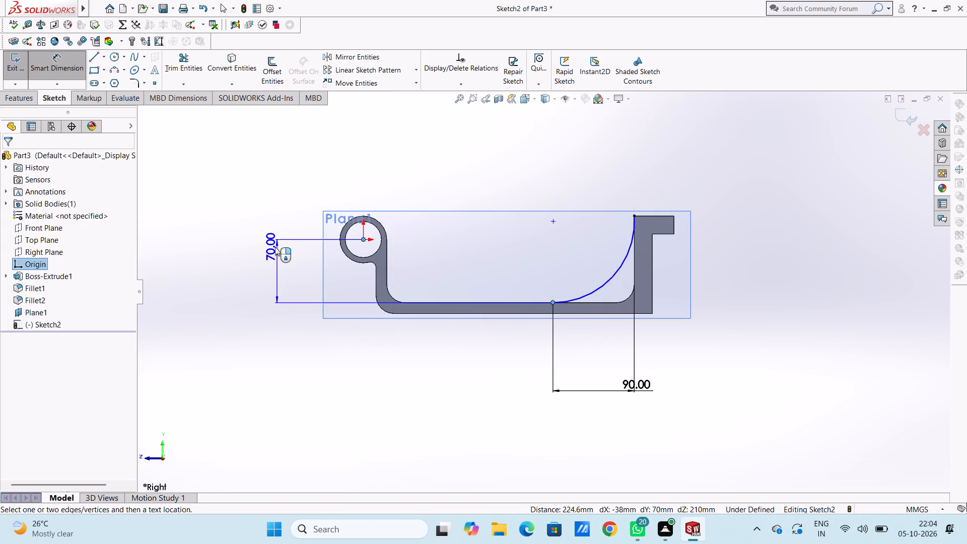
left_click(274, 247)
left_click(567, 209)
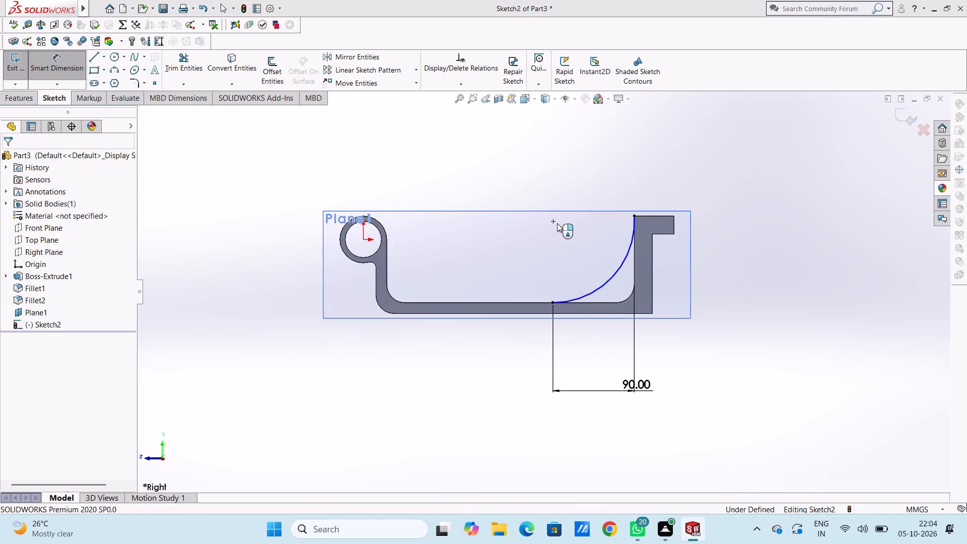
Dimension the aligned distance from the origin to the arc's centre, keeping its value.
left_click(362, 241)
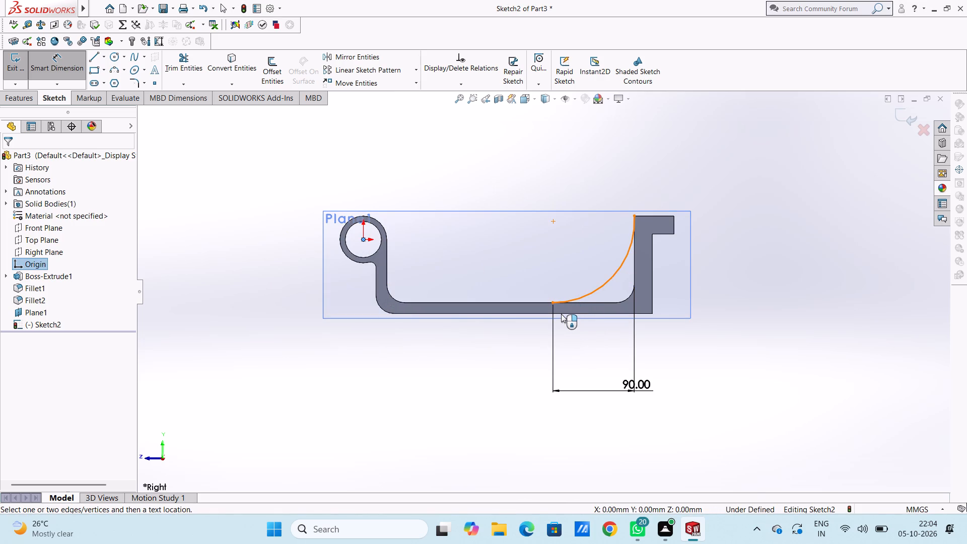
left_click(596, 290)
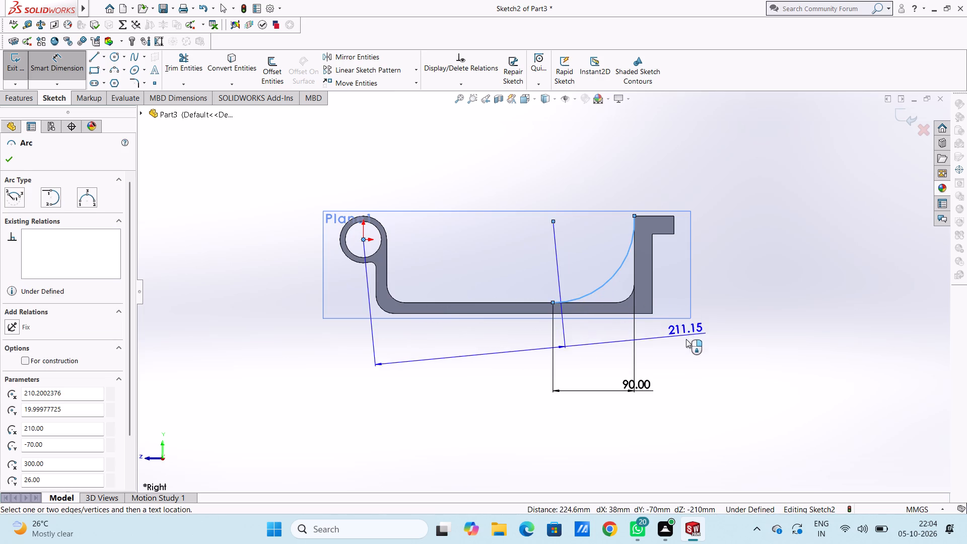
left_click(683, 352)
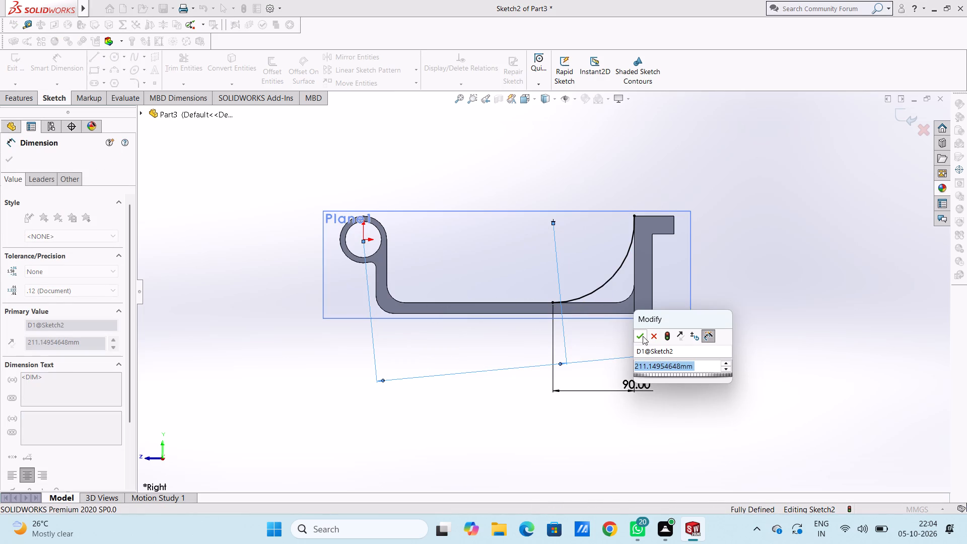
left_click(642, 335)
left_click(613, 336)
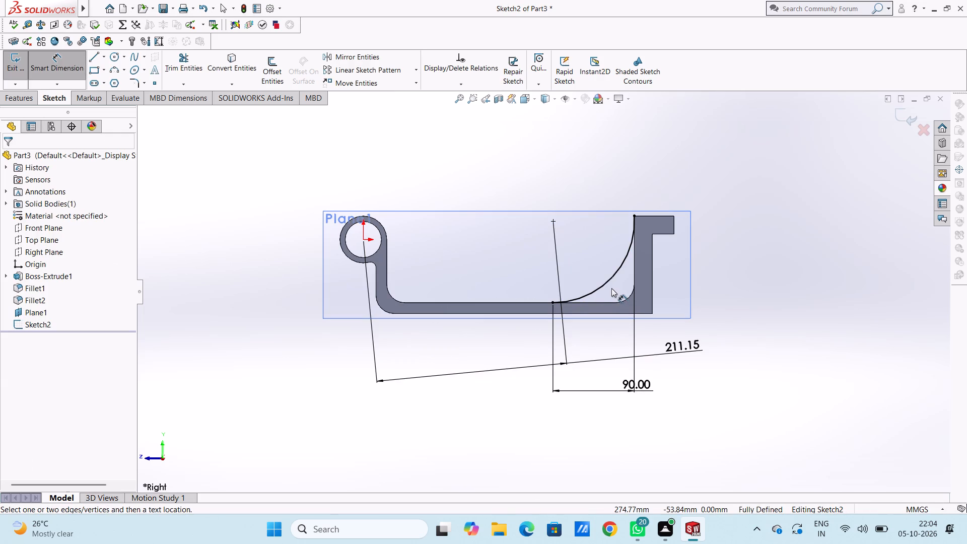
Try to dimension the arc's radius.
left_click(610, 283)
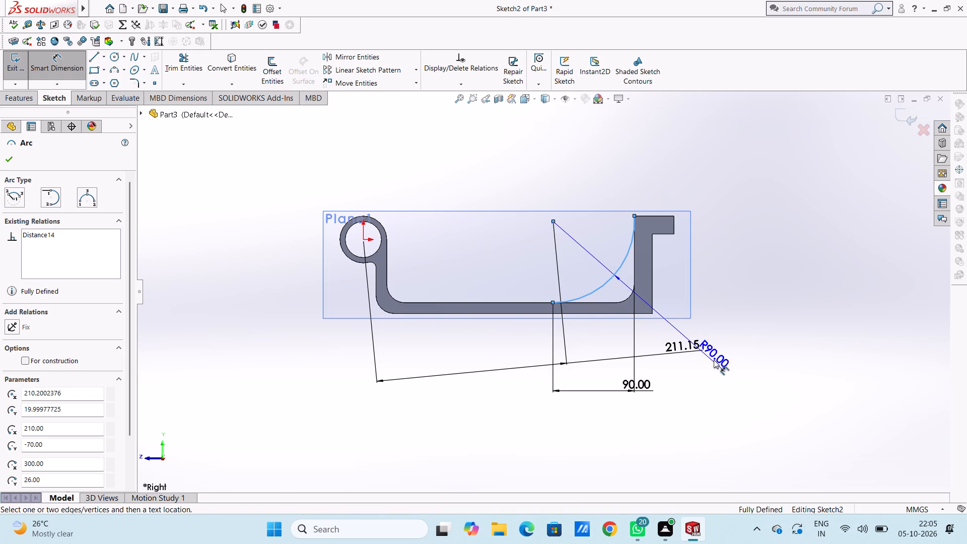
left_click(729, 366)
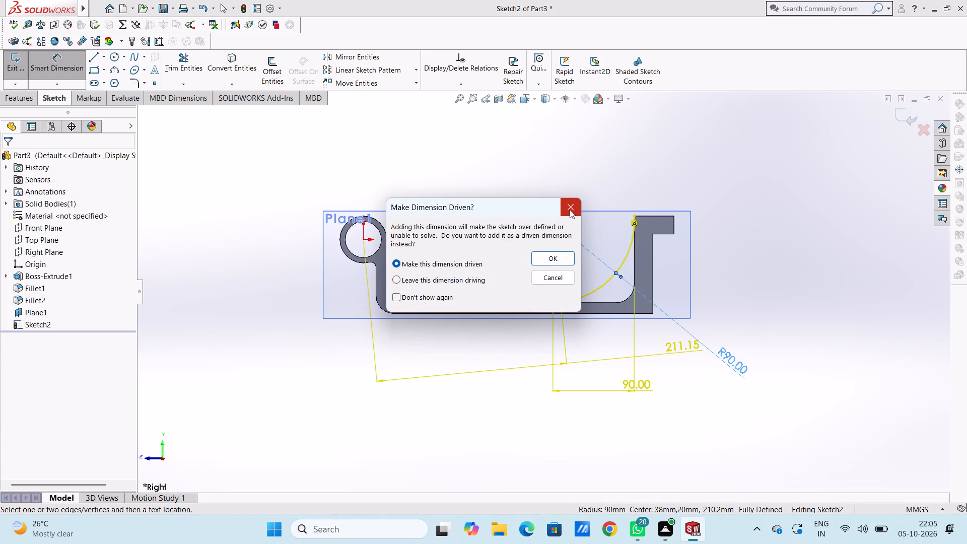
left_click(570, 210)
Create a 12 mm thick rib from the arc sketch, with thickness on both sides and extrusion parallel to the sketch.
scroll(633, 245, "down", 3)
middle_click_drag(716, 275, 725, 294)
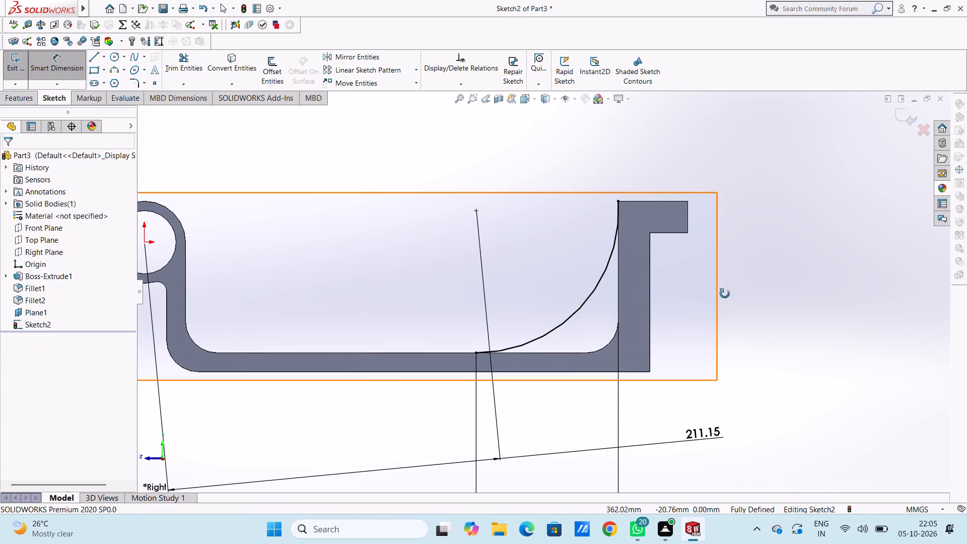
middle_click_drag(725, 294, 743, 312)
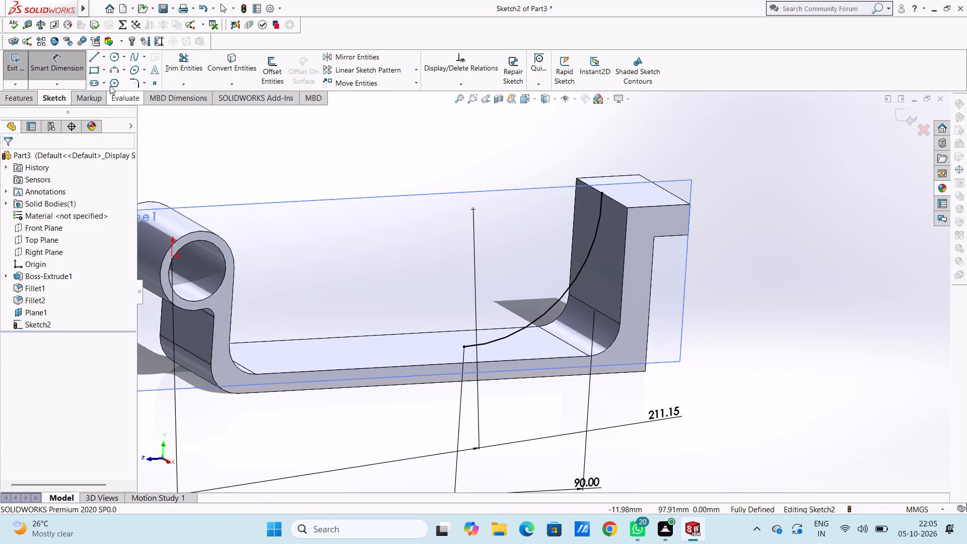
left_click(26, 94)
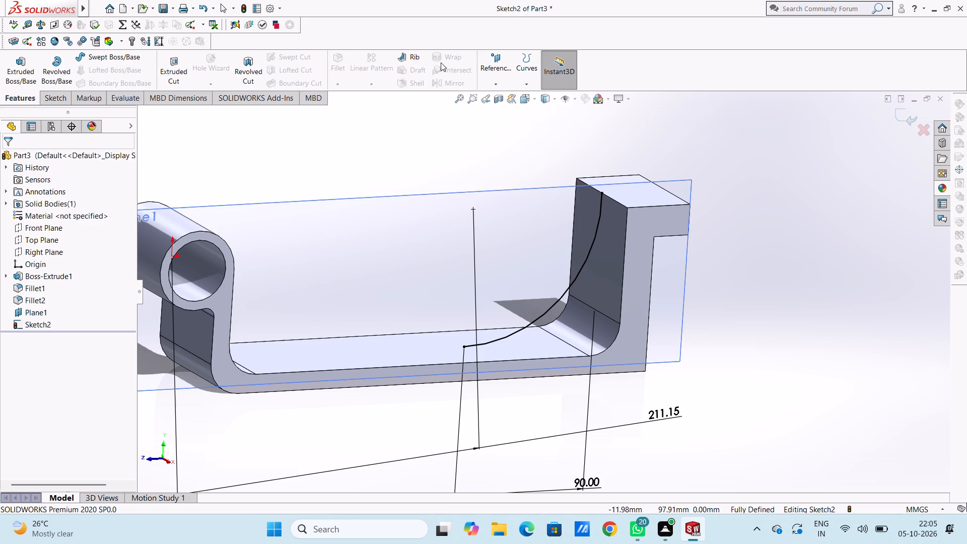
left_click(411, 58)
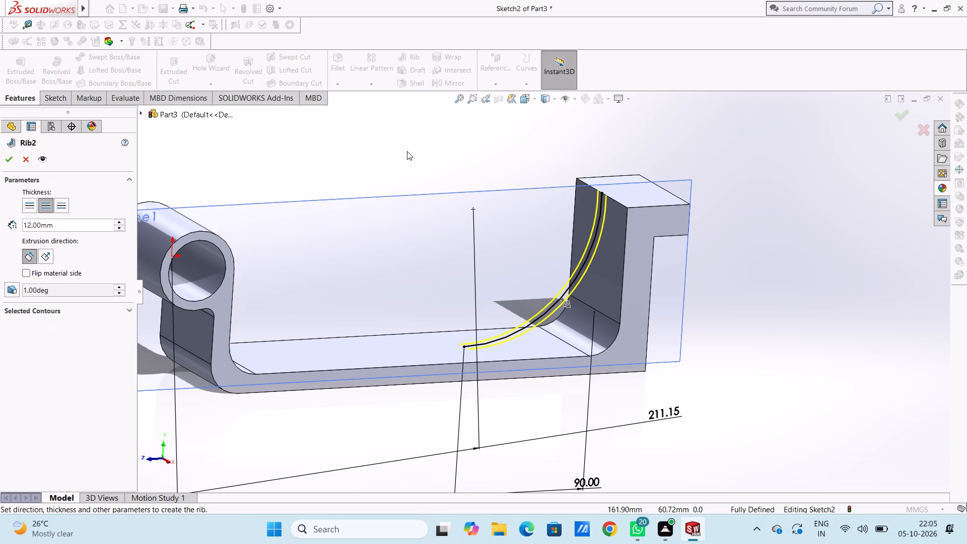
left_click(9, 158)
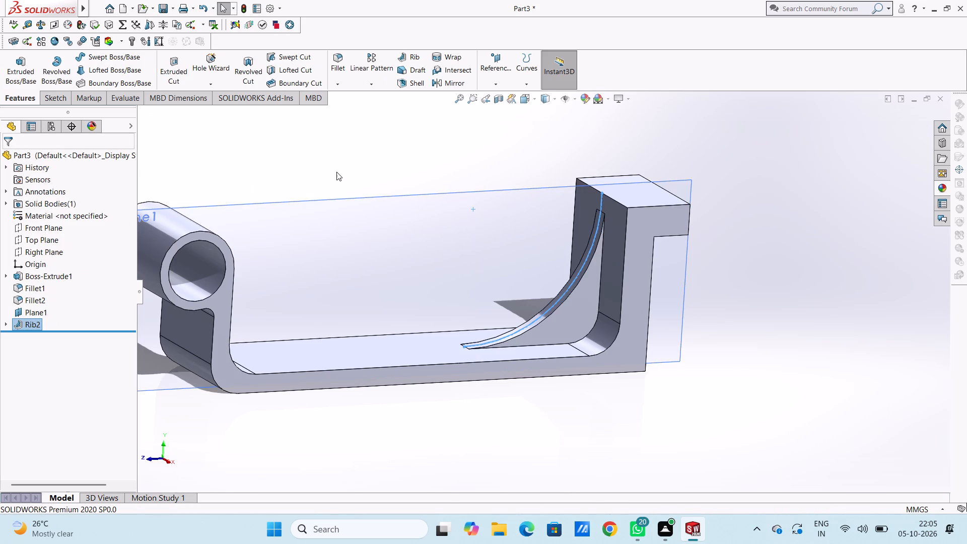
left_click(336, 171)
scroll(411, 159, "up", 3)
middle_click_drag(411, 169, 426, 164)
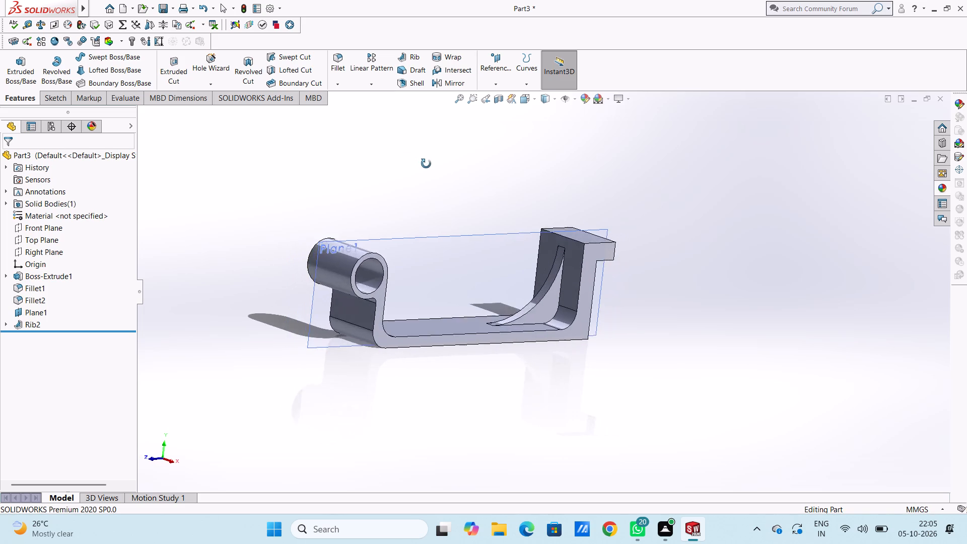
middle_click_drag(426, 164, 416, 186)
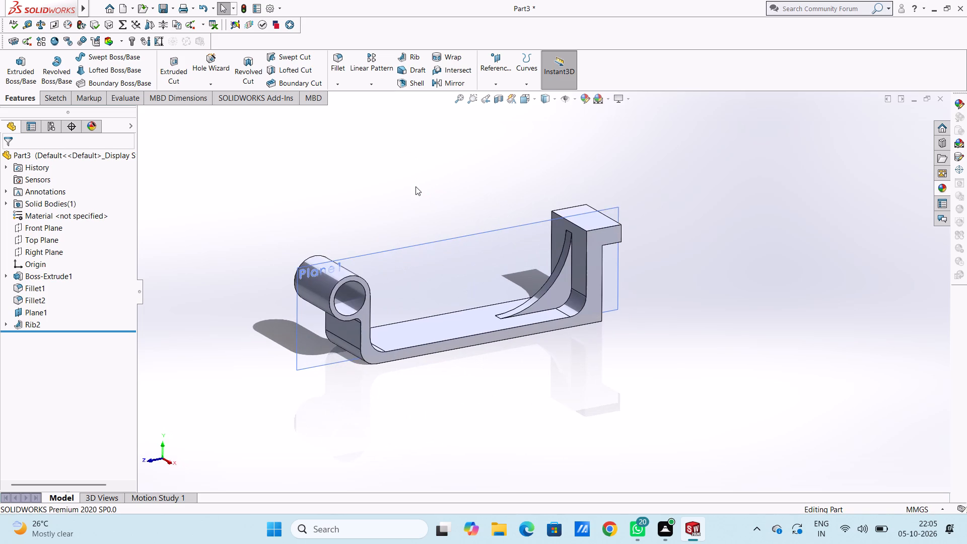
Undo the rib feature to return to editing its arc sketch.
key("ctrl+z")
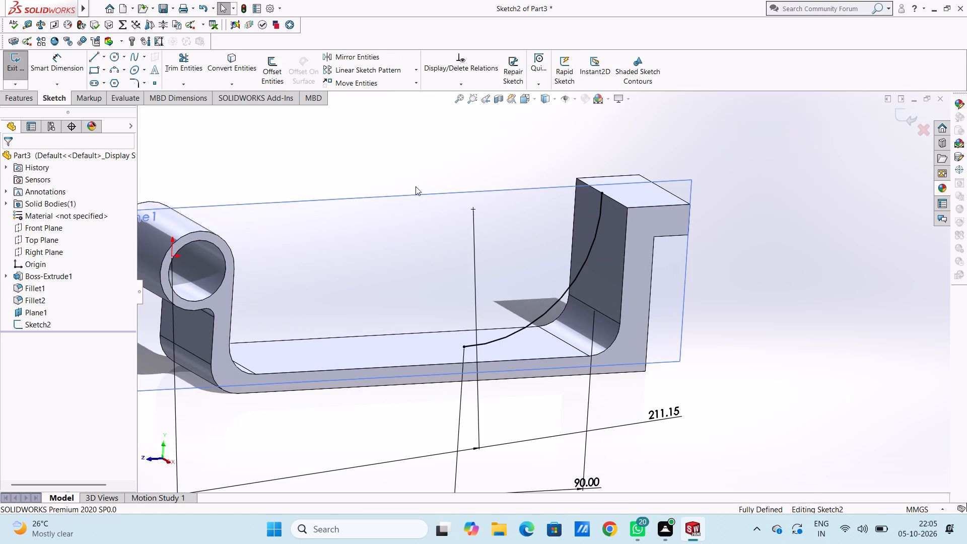
Close the arc profile with lines: down to the base's bottom edge, about 104 mm along it, 108 mm up, and back to the arc's upper endpoint.
key("ctrl+4")
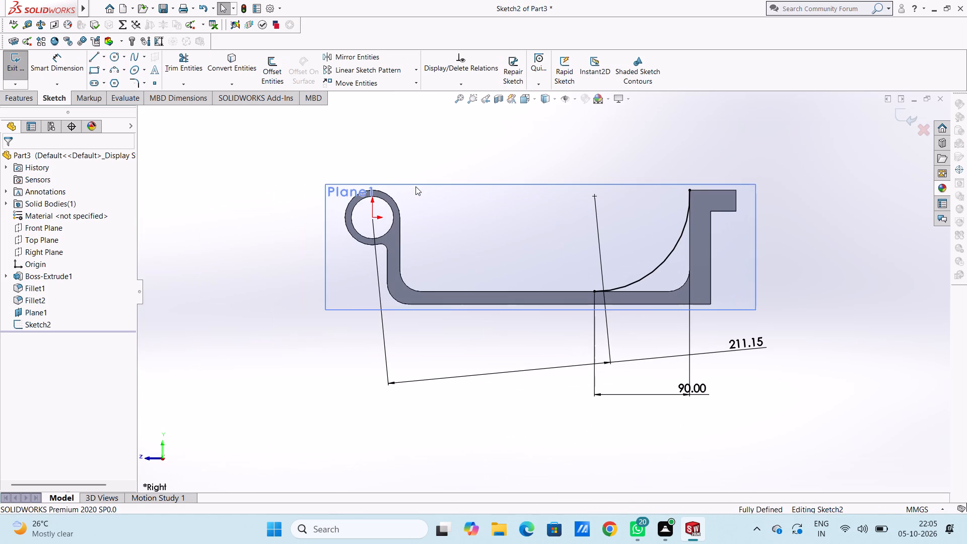
scroll(697, 183, "down", 2)
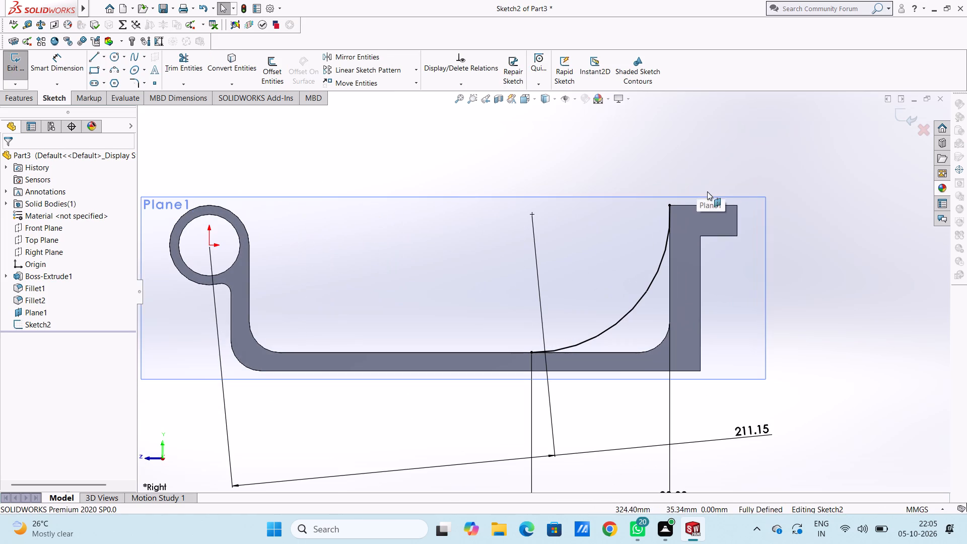
left_click(91, 54)
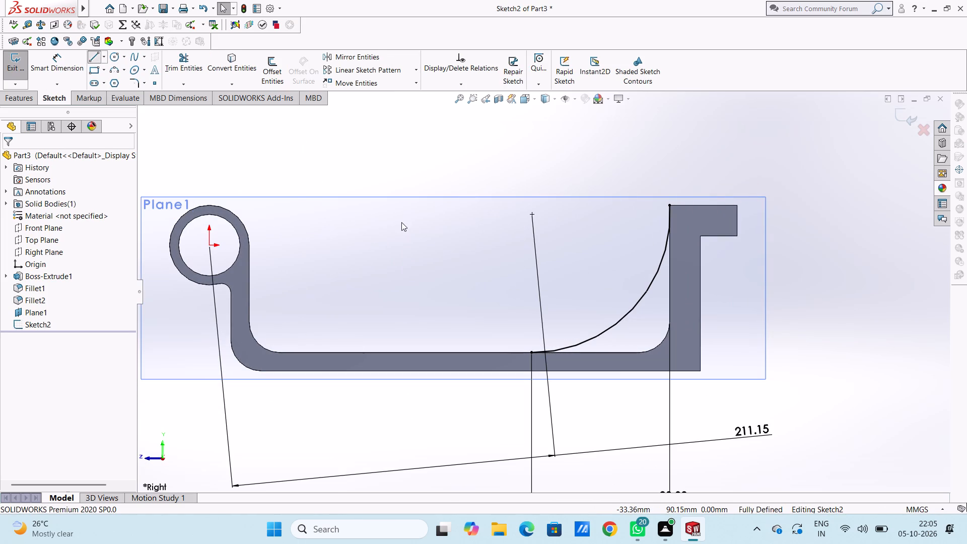
left_click(529, 353)
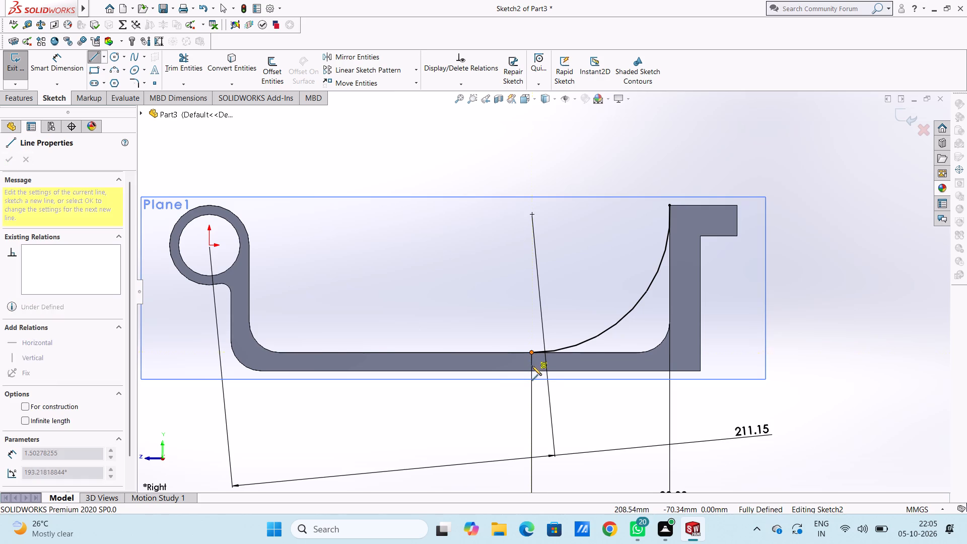
left_click(532, 371)
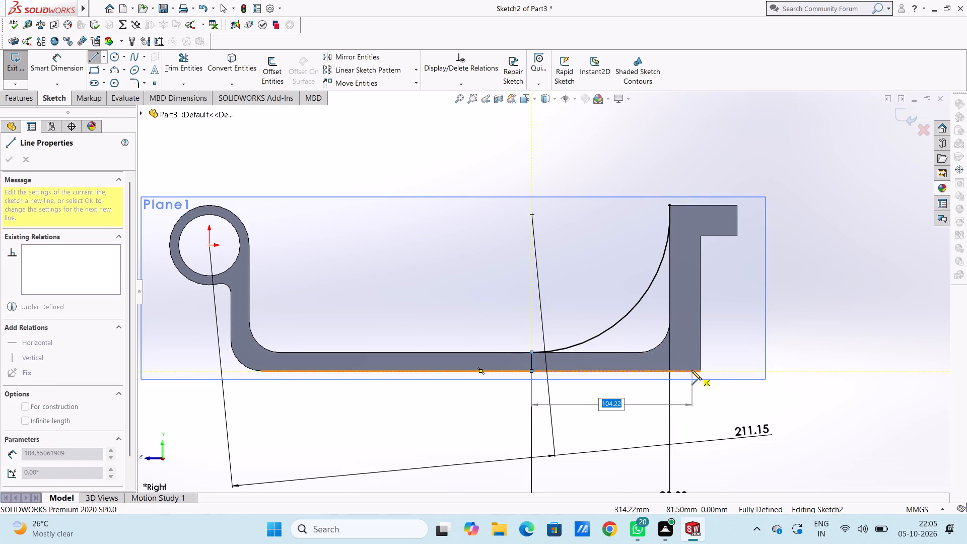
left_click(692, 370)
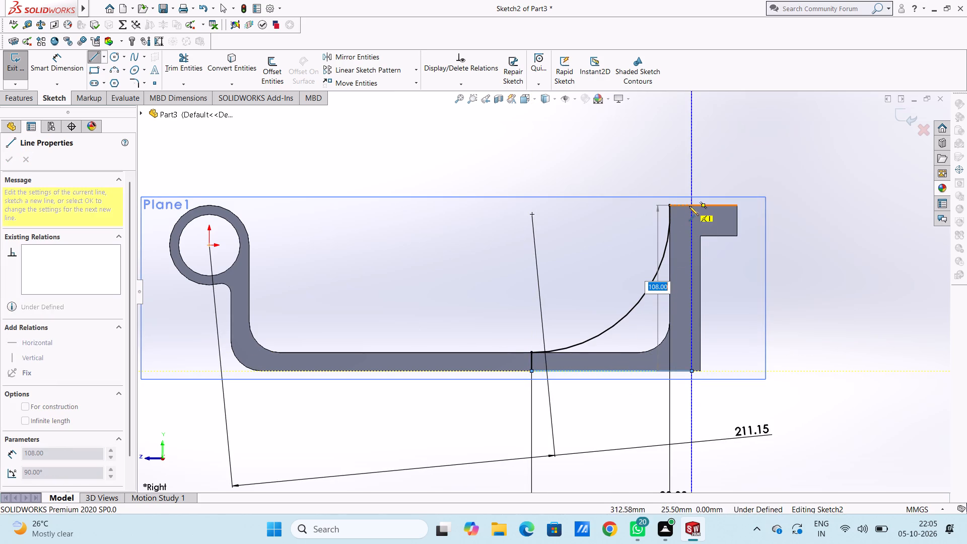
left_click(689, 206)
left_click(671, 203)
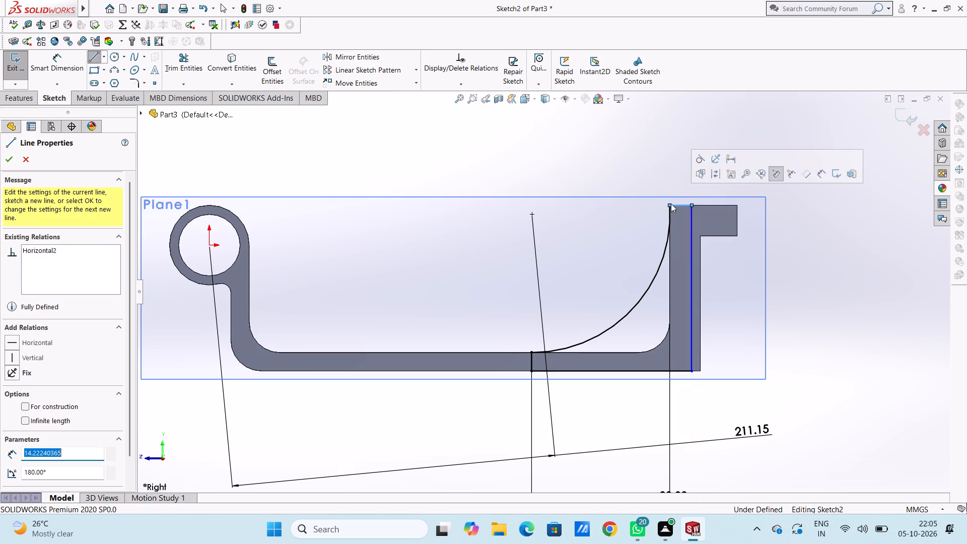
key("Escape")
key("Escape")
scroll(671, 203, "up", 4)
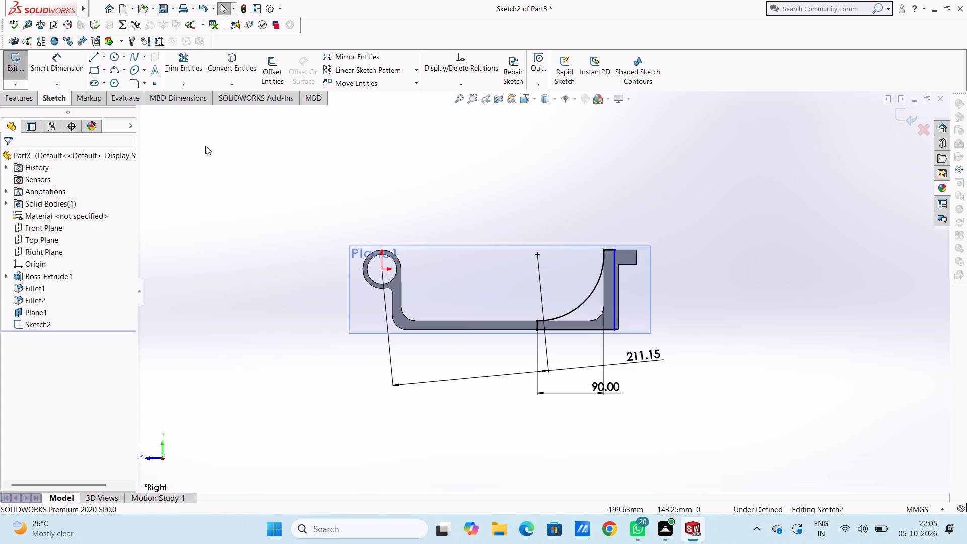
Dimension the length of the profile's bottom horizontal line, keeping its value.
left_click(69, 55)
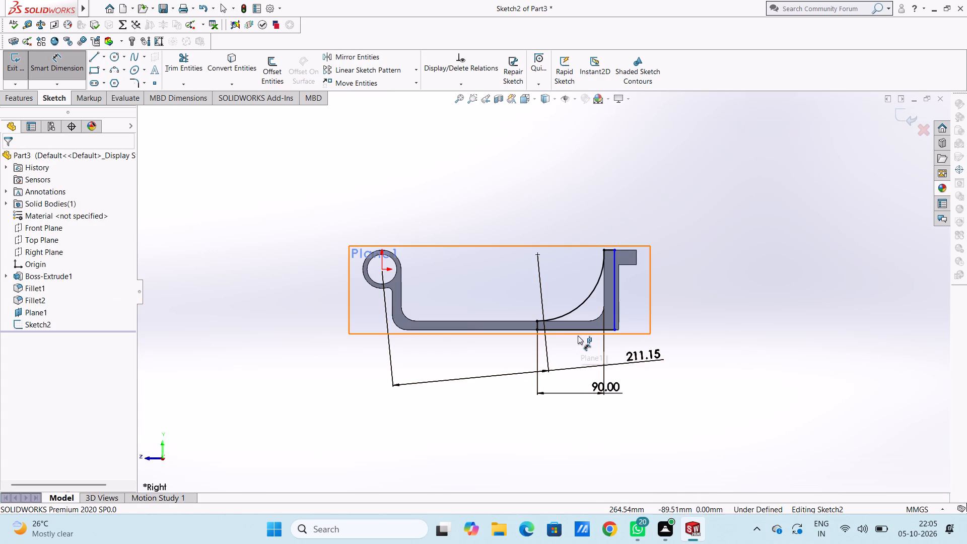
left_click(578, 332)
left_click(582, 444)
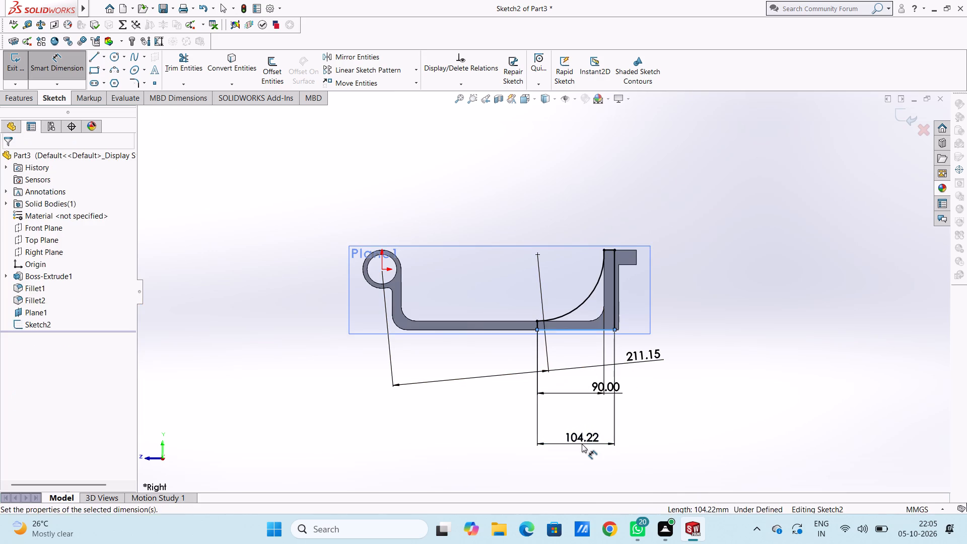
left_click(541, 427)
left_click(498, 437)
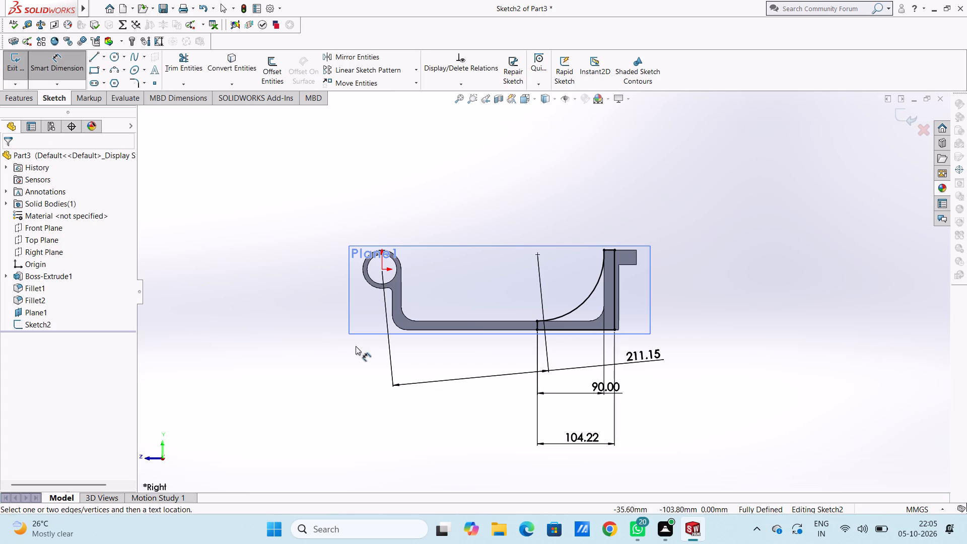
middle_click_drag(356, 346, 380, 423)
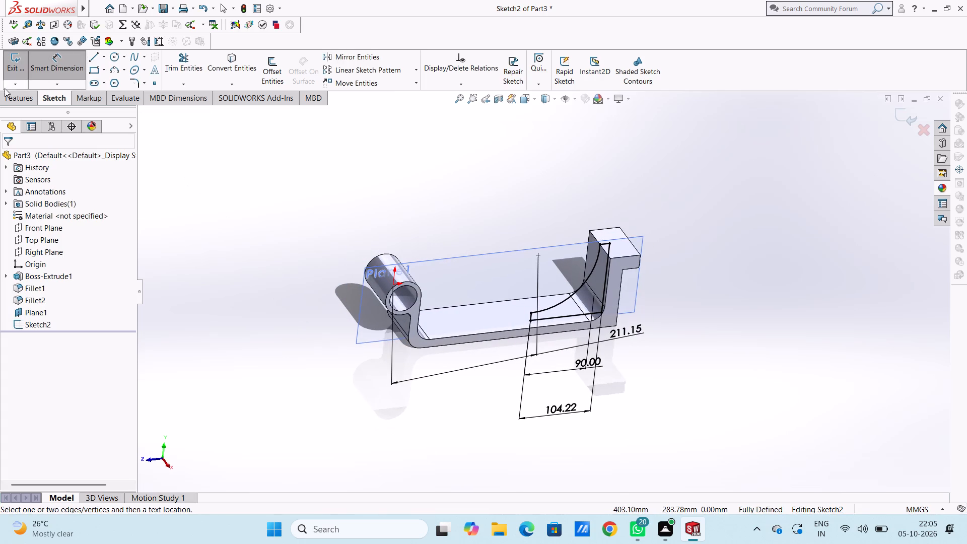
left_click(53, 65)
Extrude the closed rib profile 12 mm with the Mid Plane end condition, merging it with the bracket body.
left_click(24, 98)
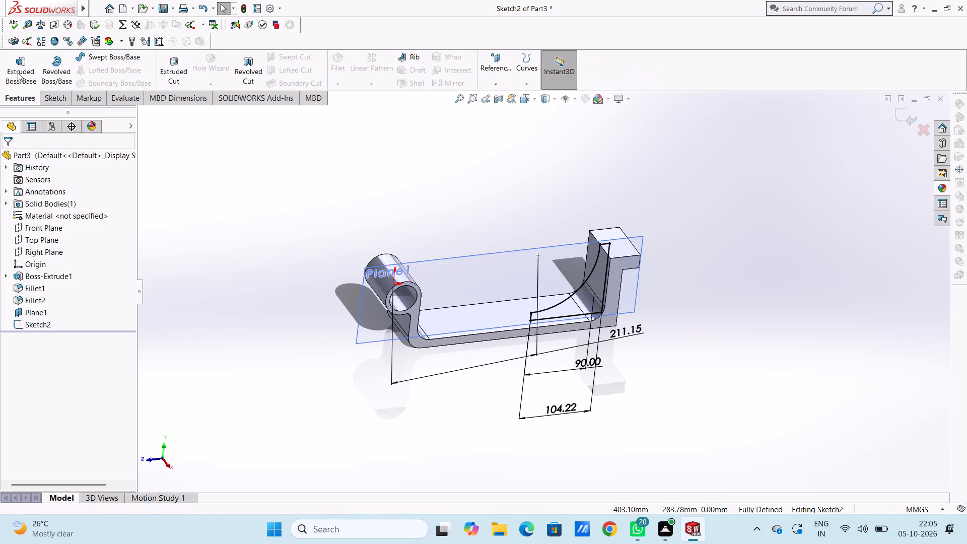
left_click(17, 69)
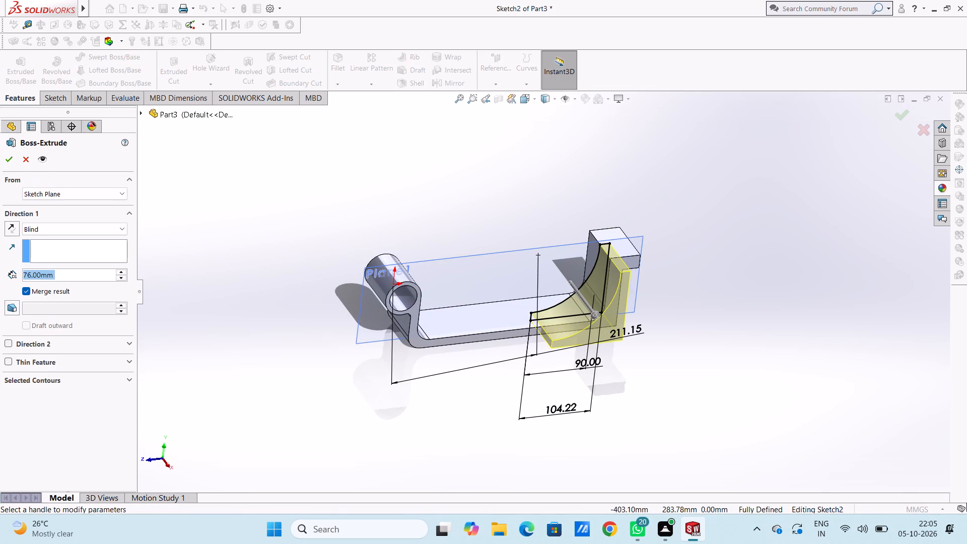
left_click(83, 231)
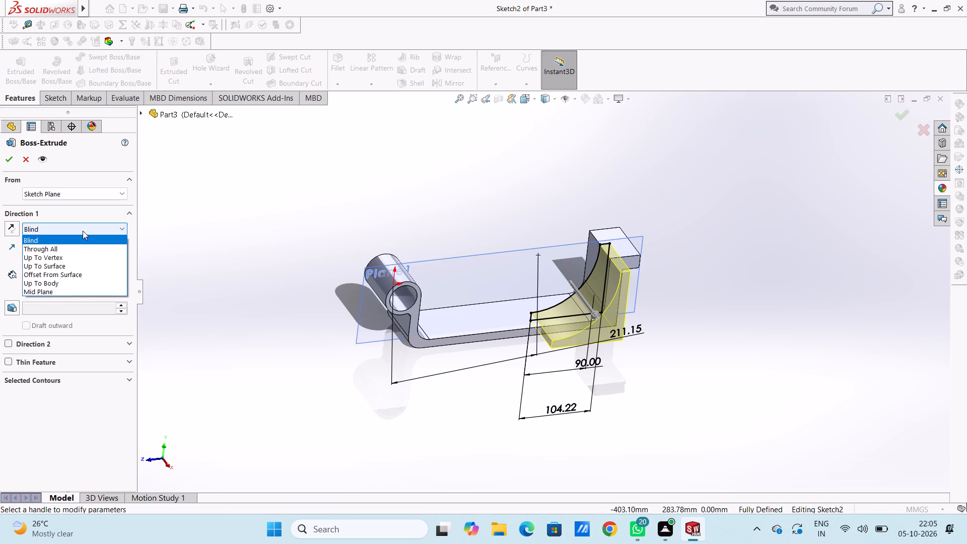
left_click(76, 290)
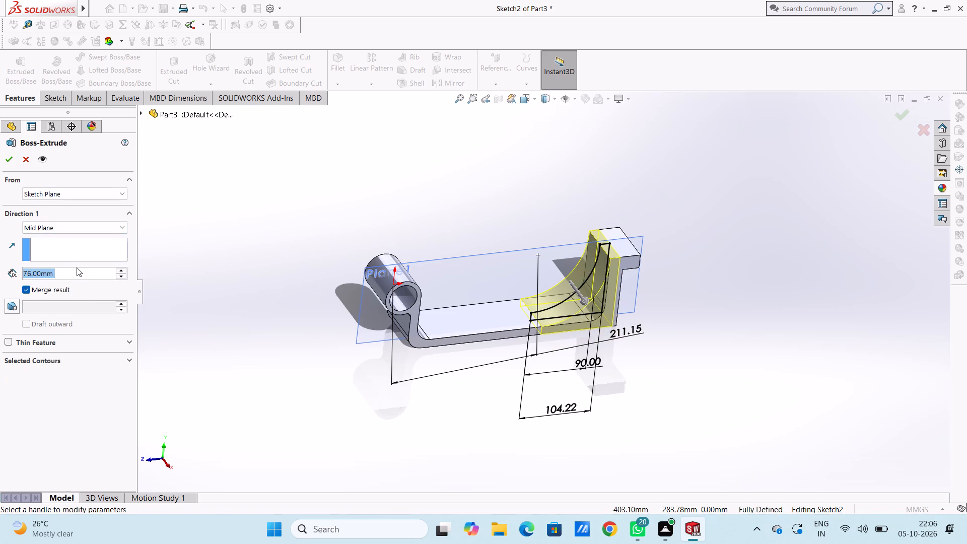
type("12")
key("Return")
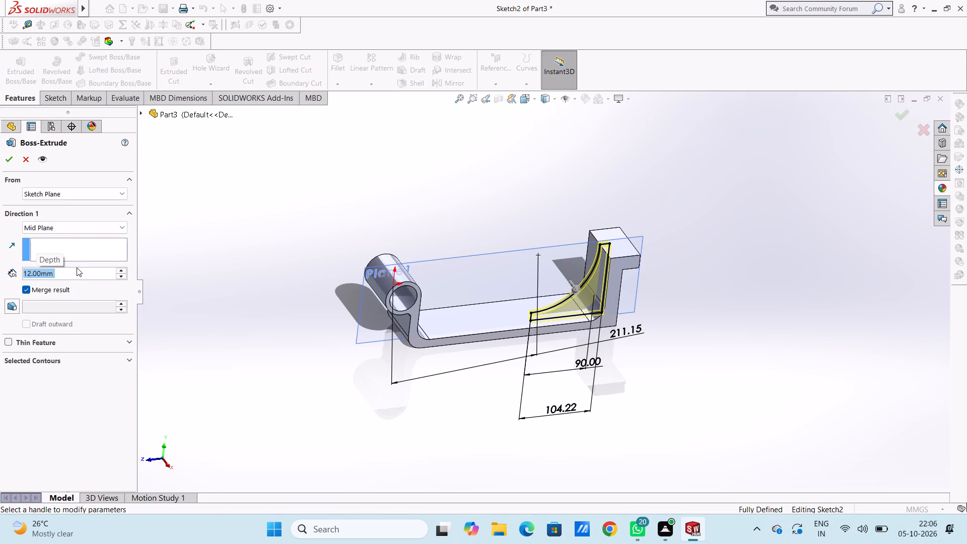
left_click(5, 163)
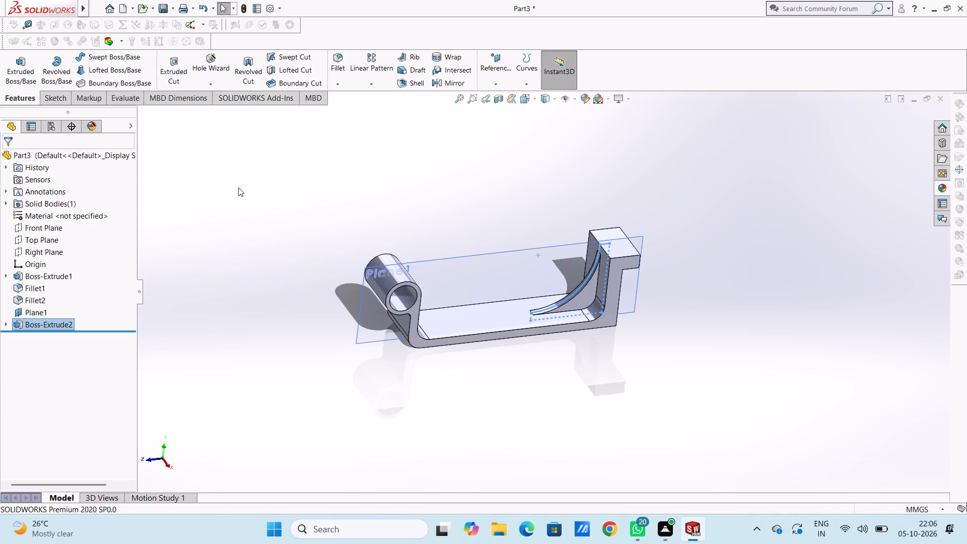
left_click(238, 187)
Examine the extruded rib and the overall bracket from several angles.
middle_click_drag(256, 230, 306, 253)
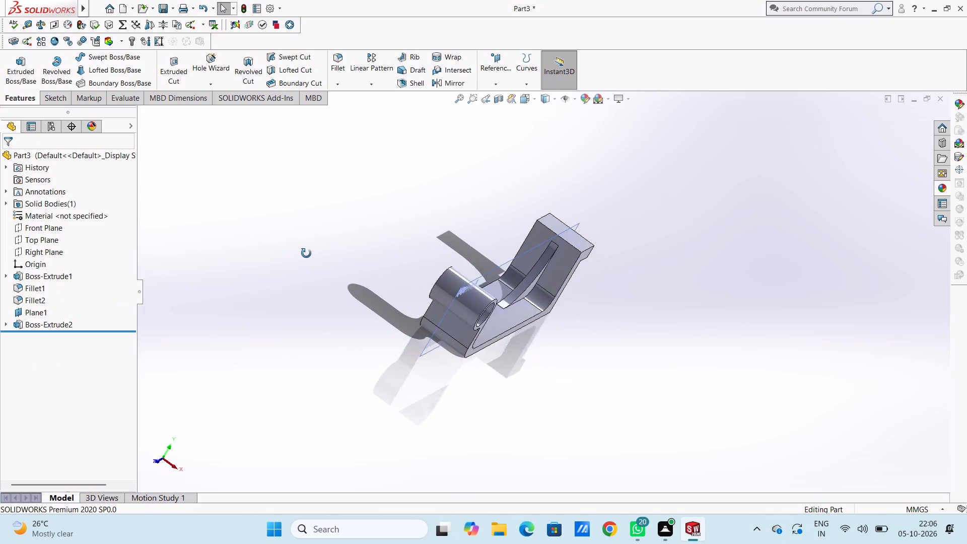
middle_click_drag(306, 253, 245, 198)
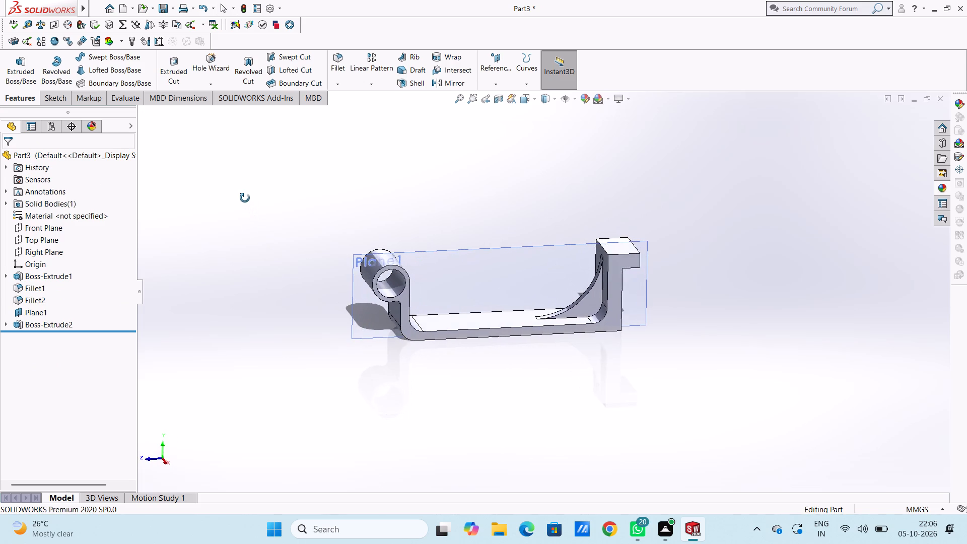
middle_click_drag(245, 198, 303, 229)
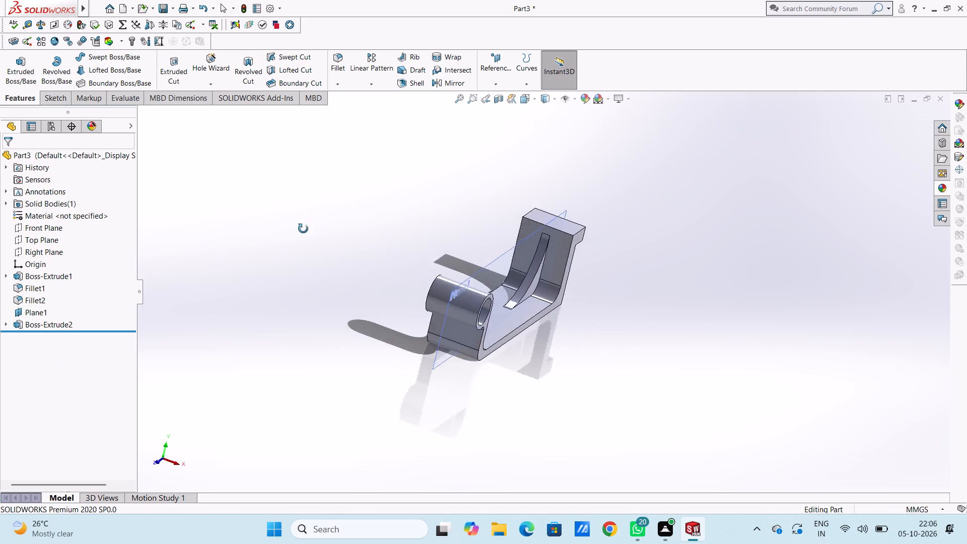
middle_click_drag(303, 229, 255, 173)
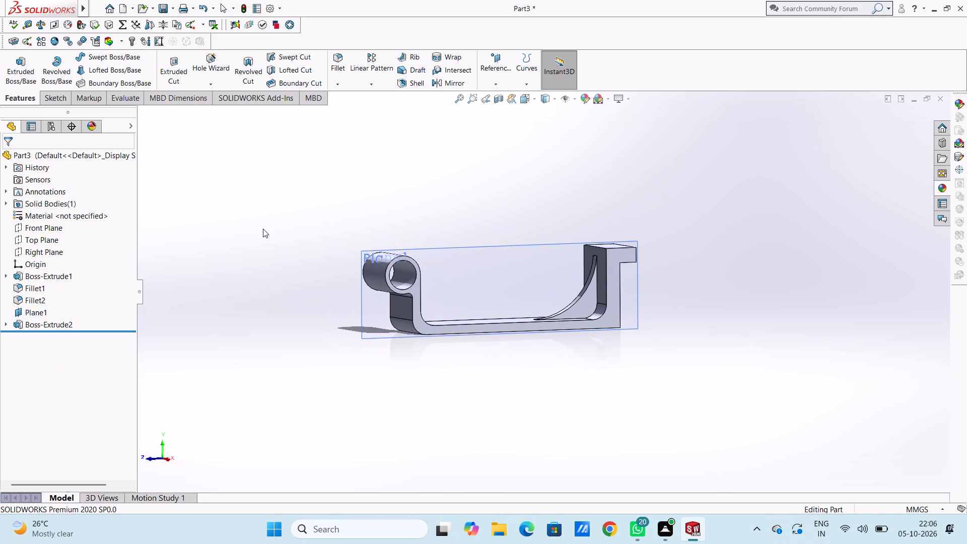
middle_click_drag(263, 229, 305, 241)
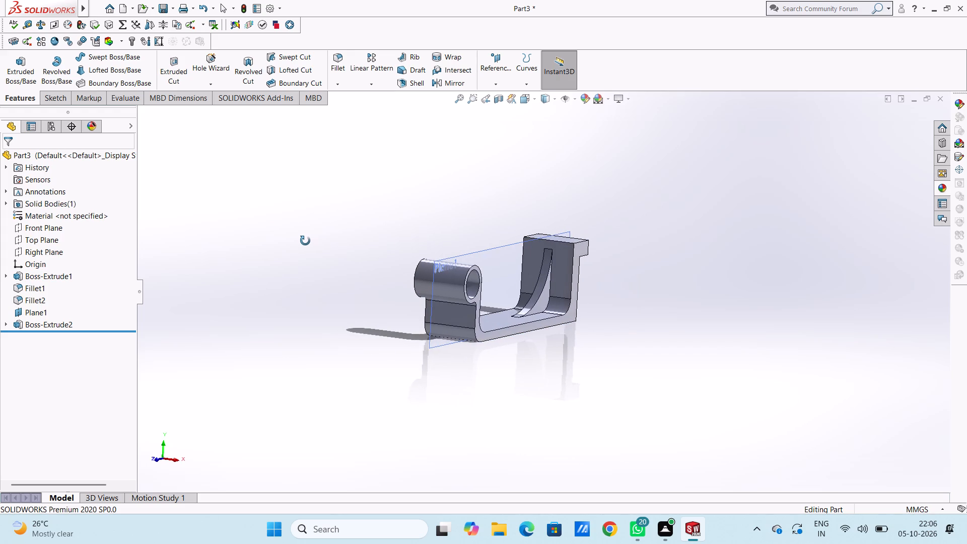
middle_click_drag(305, 241, 302, 240)
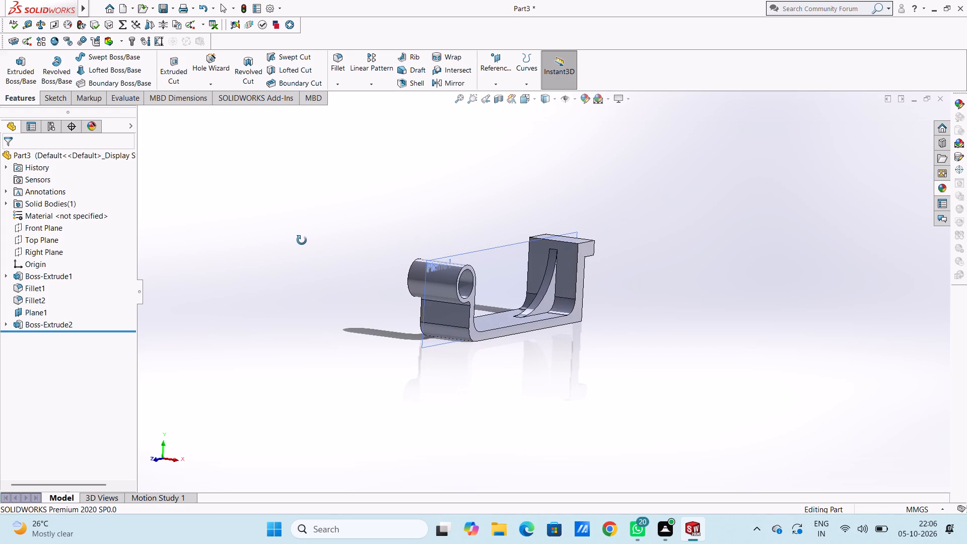
middle_click_drag(302, 240, 301, 240)
middle_click_drag(395, 238, 358, 236)
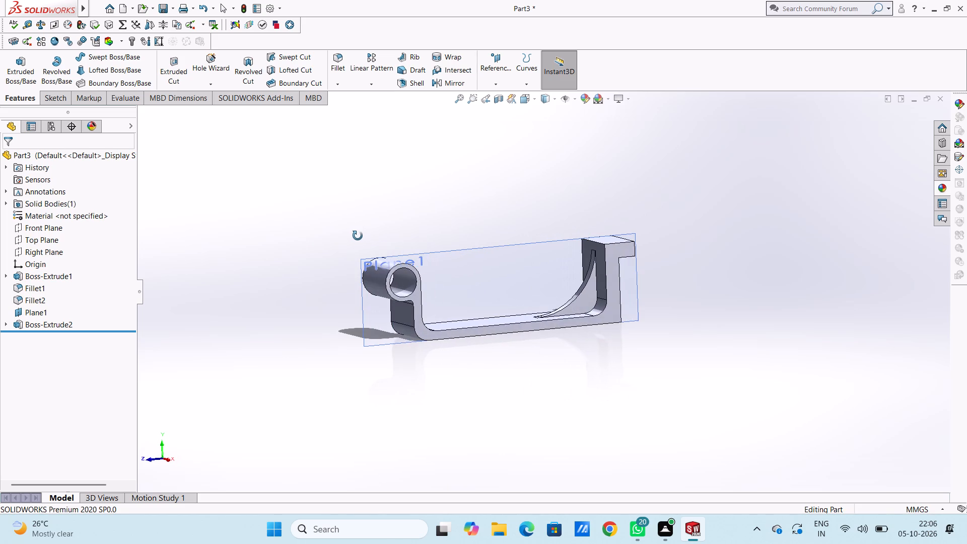
Hide Plane1, the reference plane that runs through the middle of the bracket.
middle_click_drag(358, 236, 389, 232)
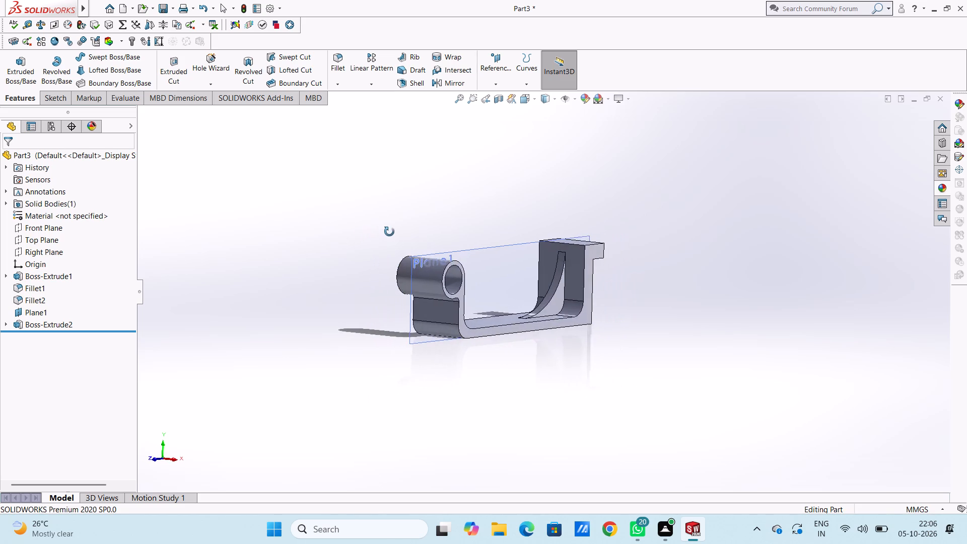
middle_click_drag(389, 232, 358, 223)
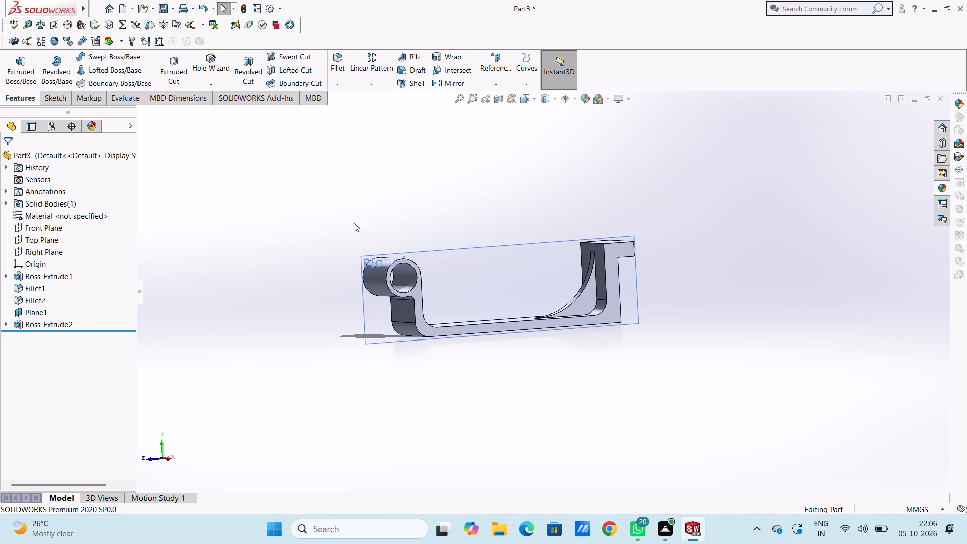
scroll(354, 223, "up", 2)
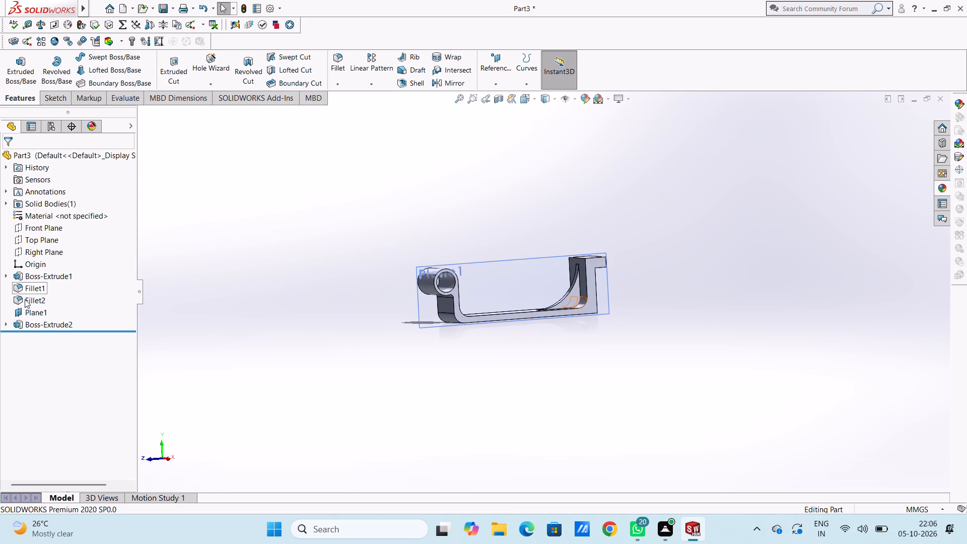
left_click(34, 310)
left_click(57, 295)
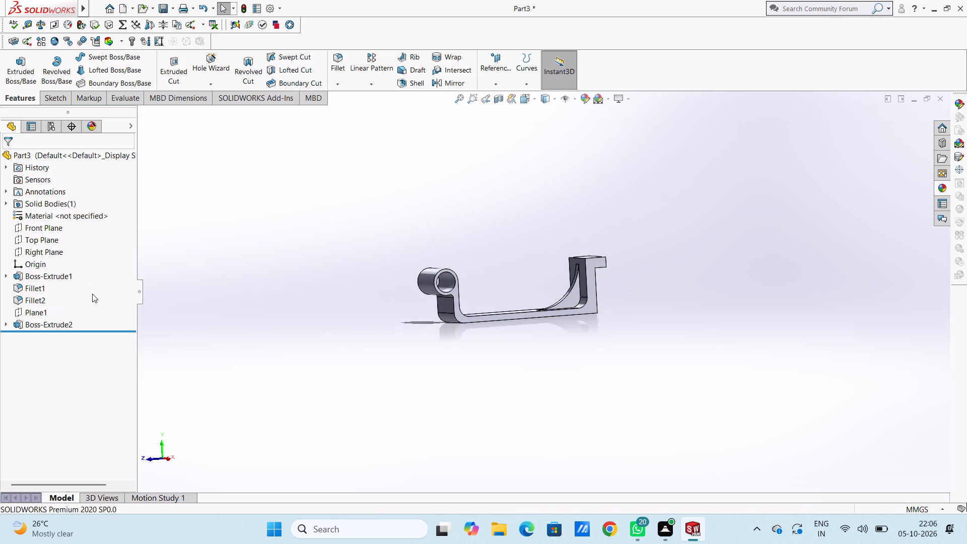
Examine the bracket and its arc-shaped rib from several angles with the reference plane hidden.
middle_click_drag(251, 268, 369, 307)
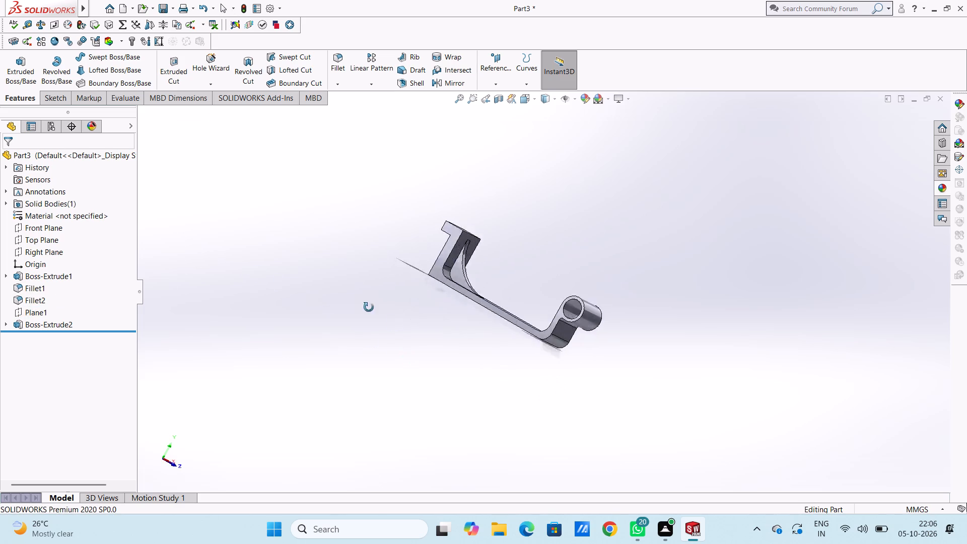
middle_click_drag(369, 307, 270, 241)
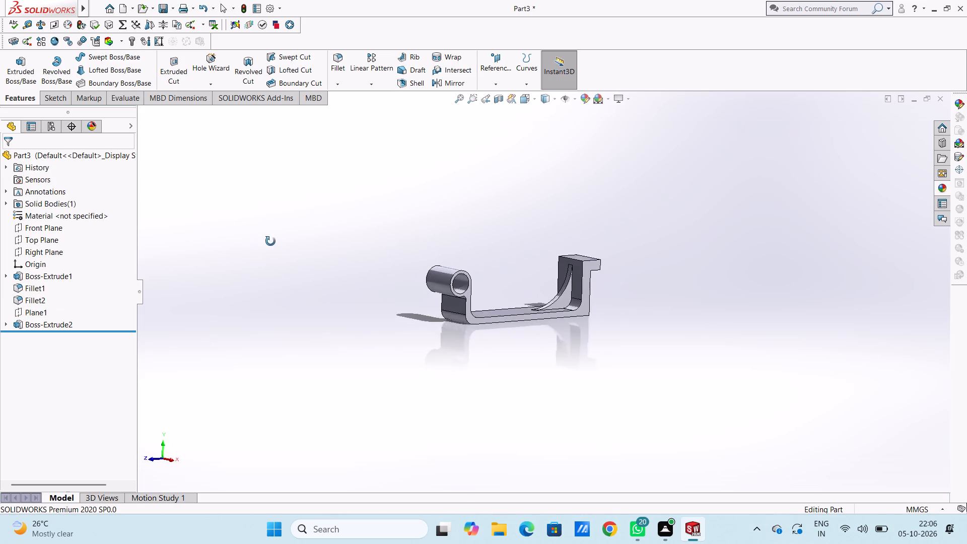
middle_click_drag(270, 241, 259, 230)
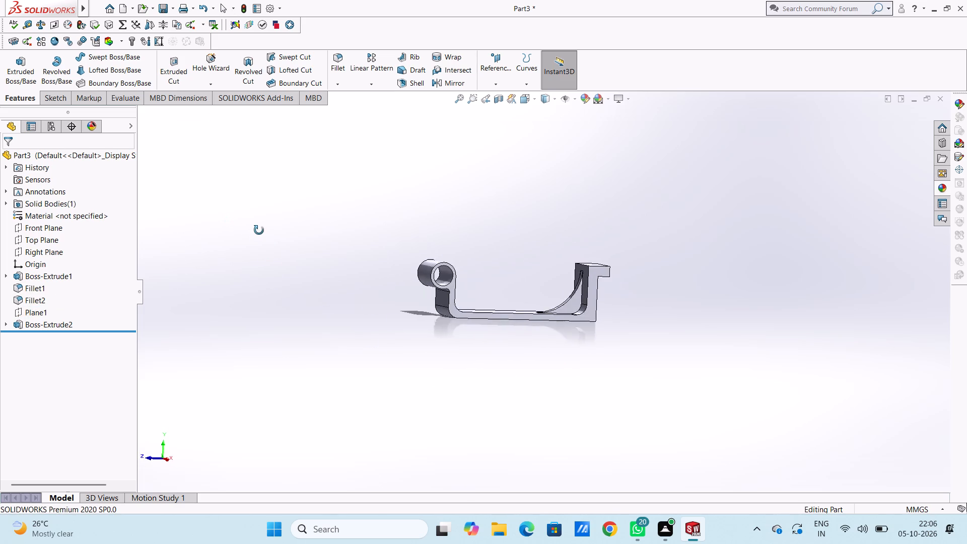
middle_click_drag(259, 230, 265, 267)
middle_click(251, 259)
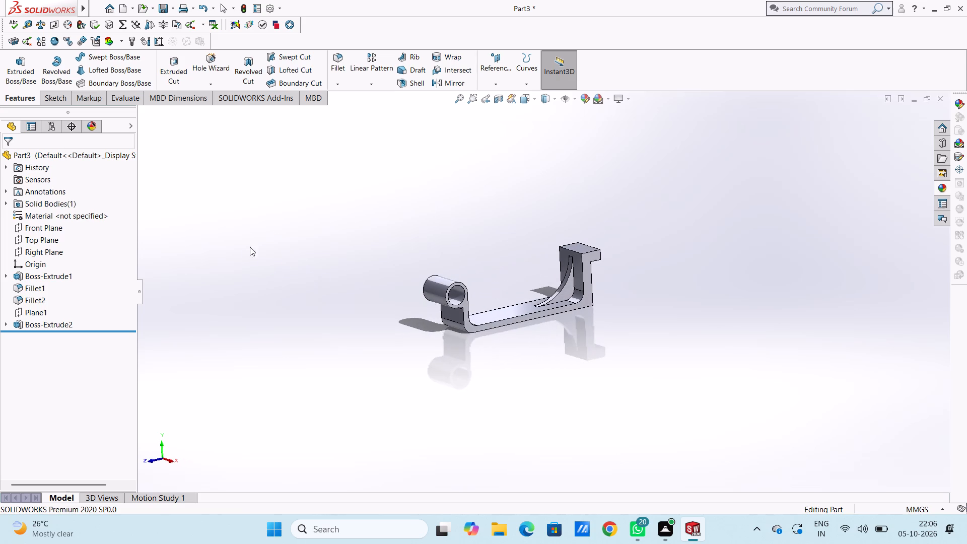
middle_click_drag(336, 296, 300, 289)
middle_click(300, 289)
middle_click_drag(301, 291, 318, 300)
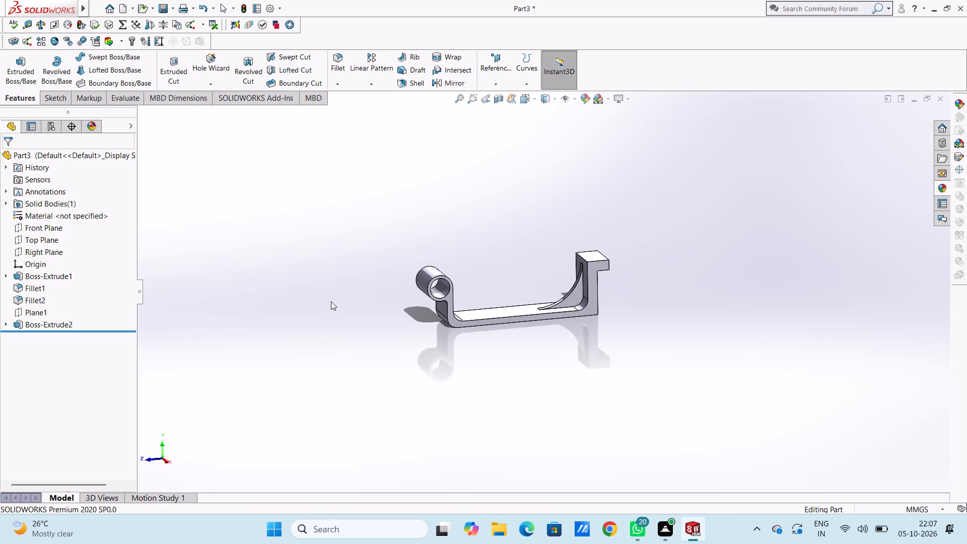
Undo the 12 mm rib extrusion and view its reopened arc profile sketch square-on from the Right view.
key("ctrl+z")
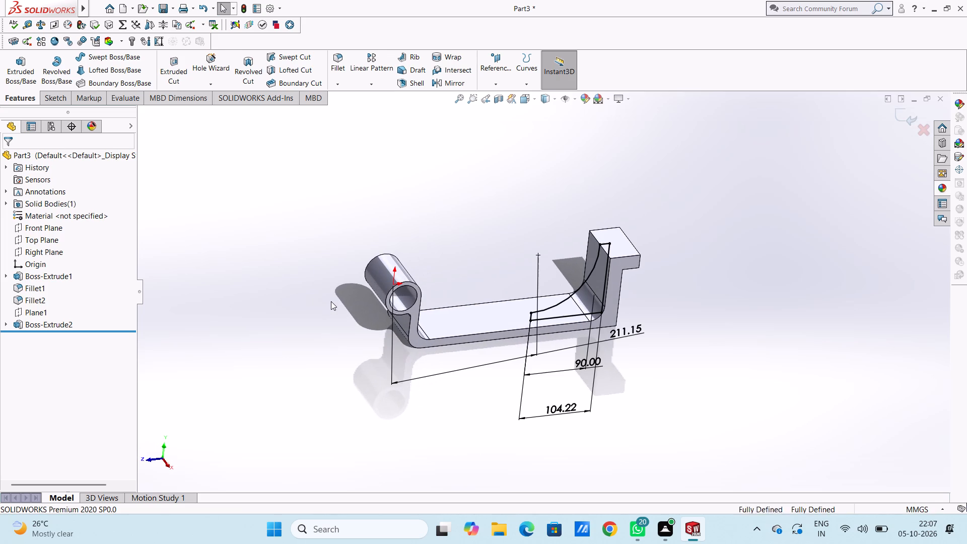
key("ctrl+4")
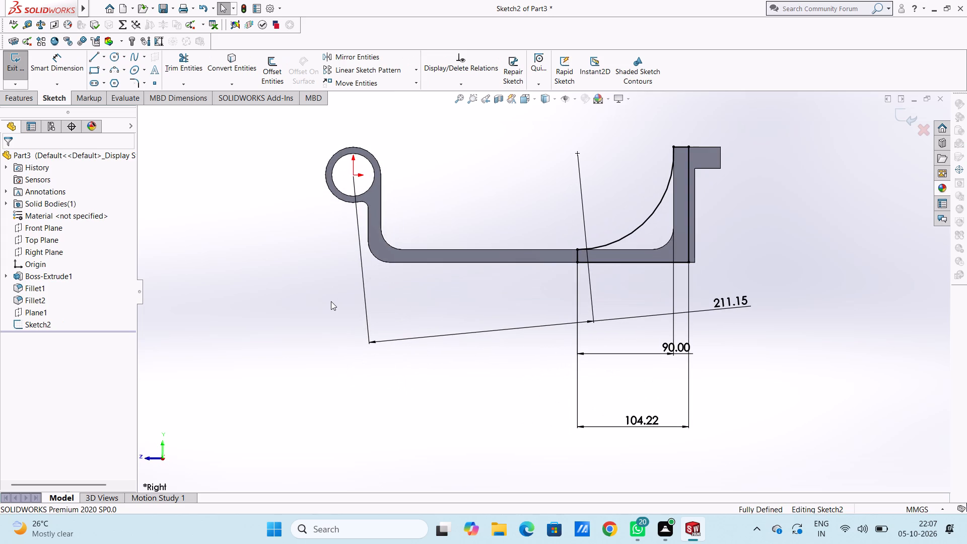
scroll(331, 301, "up", 1)
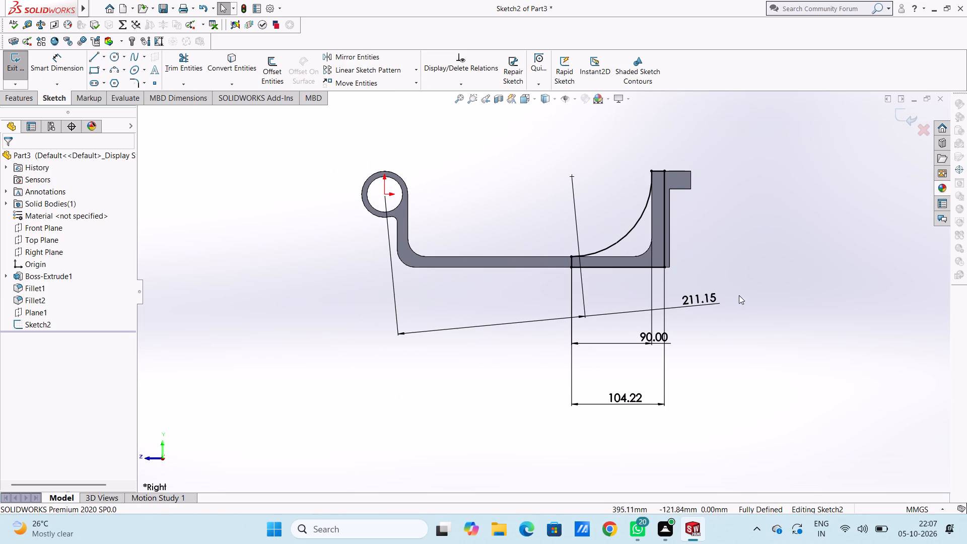
scroll(672, 160, "down", 1)
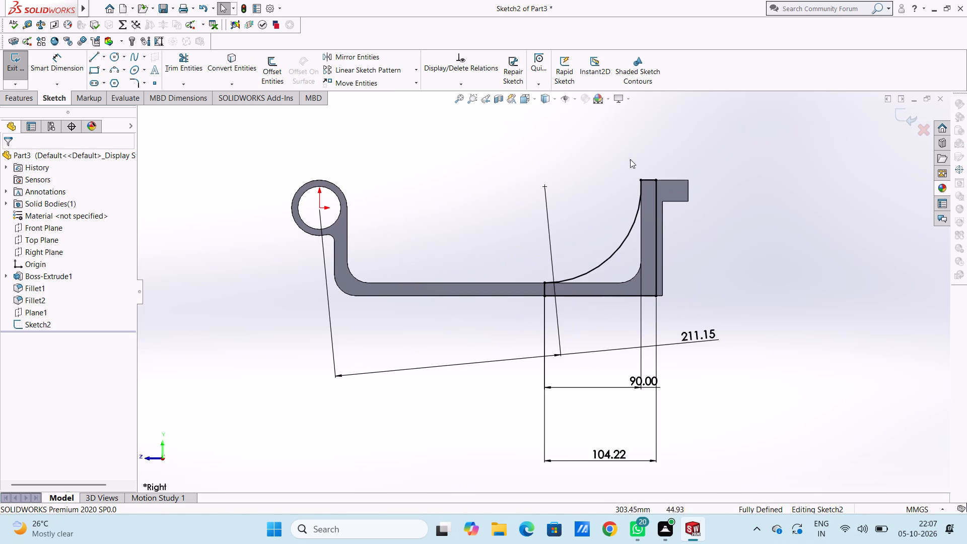
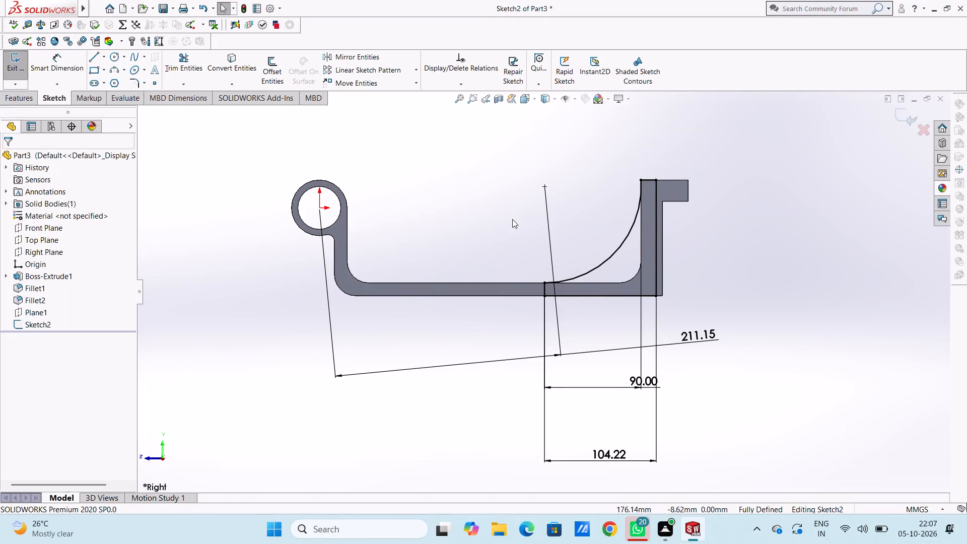
Delete the concave arc from the rib profile sketch together with its associated dimension.
left_click(610, 254)
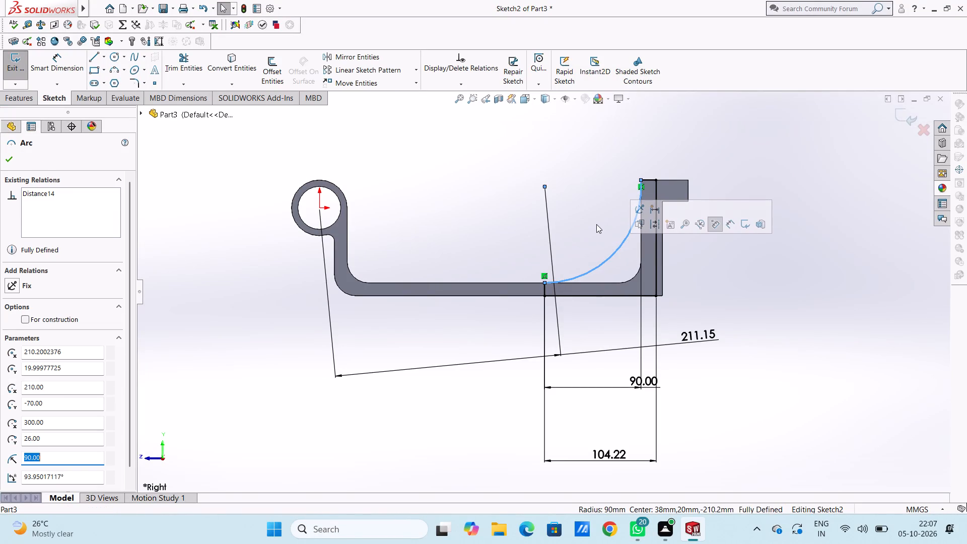
key("Delete")
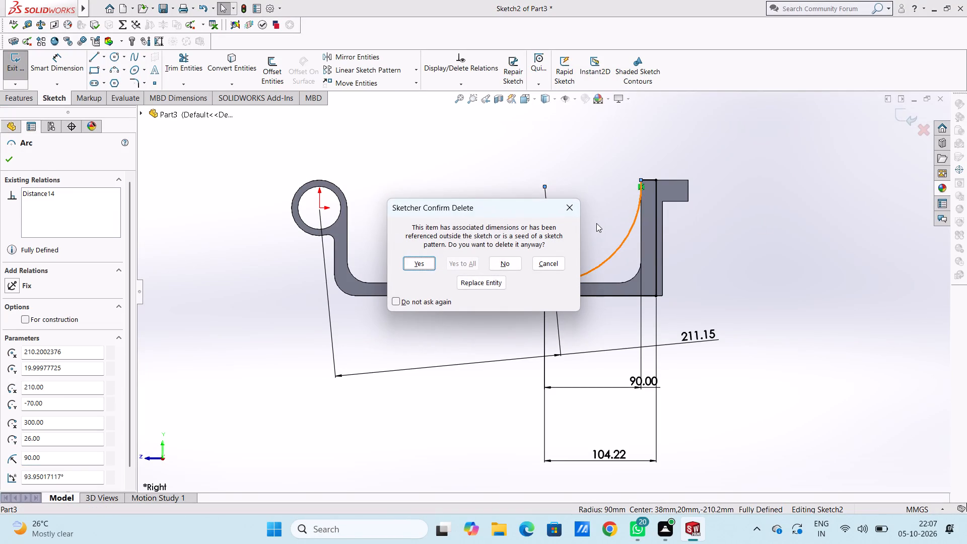
left_click(417, 267)
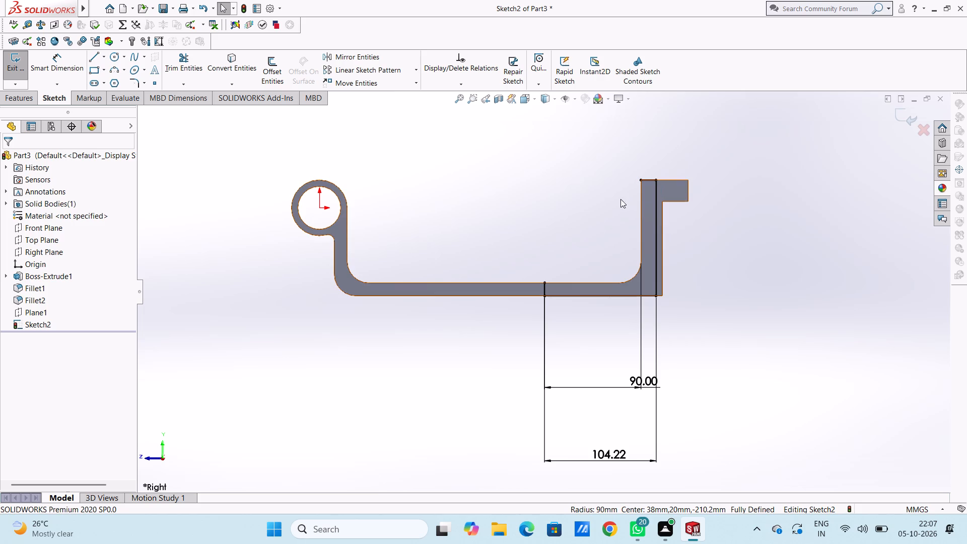
Sketch a 20 mm vertical line down the wall's inner face from its top inner corner.
left_click(91, 59)
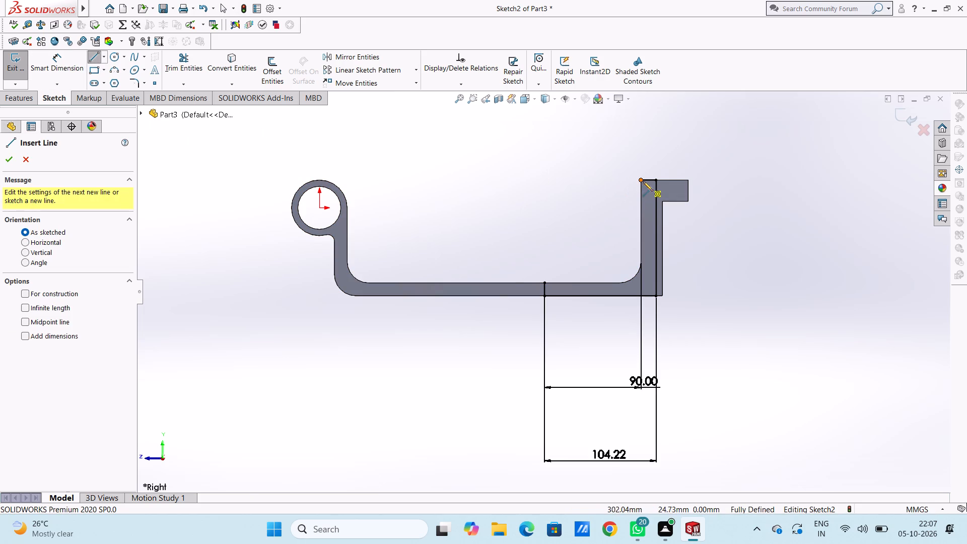
left_click(641, 180)
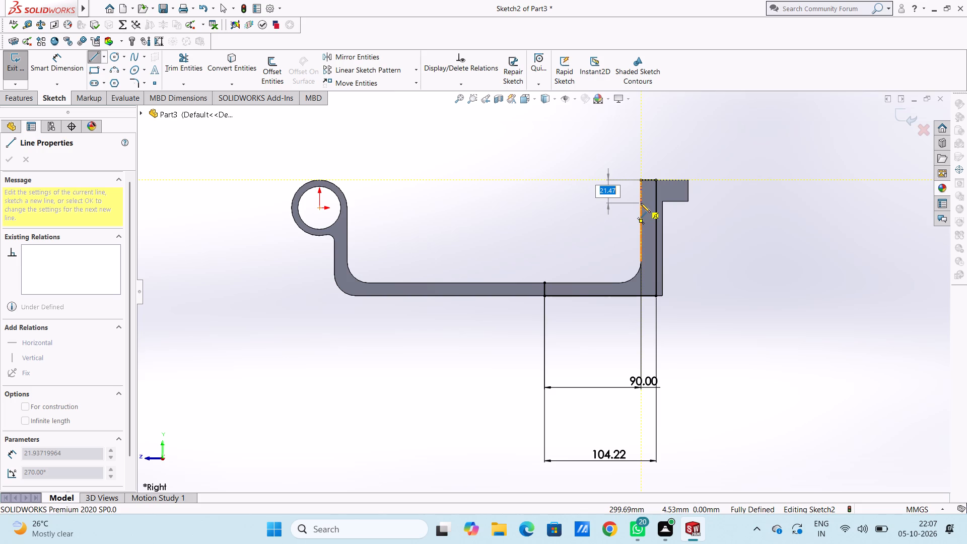
type("20")
key("Return")
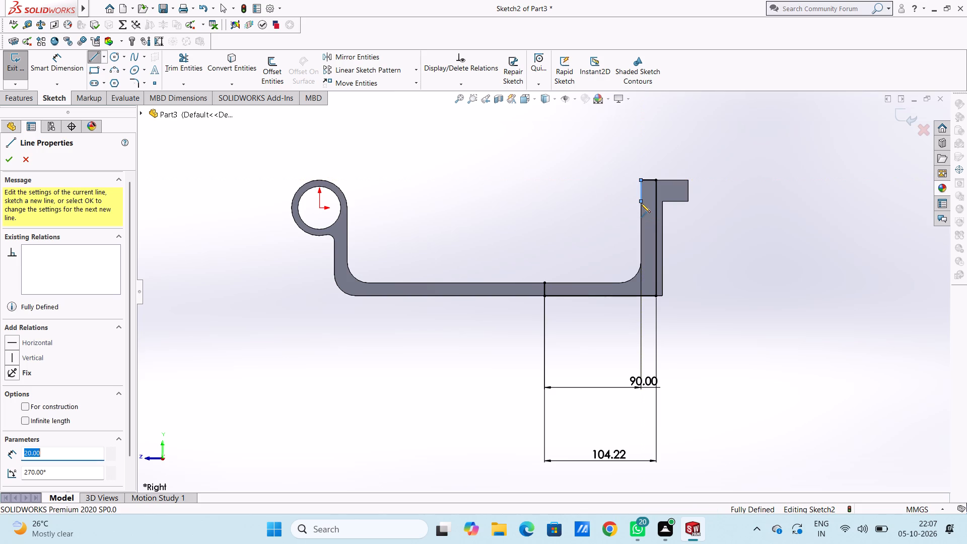
key("Escape")
key("Escape")
key("Escape")
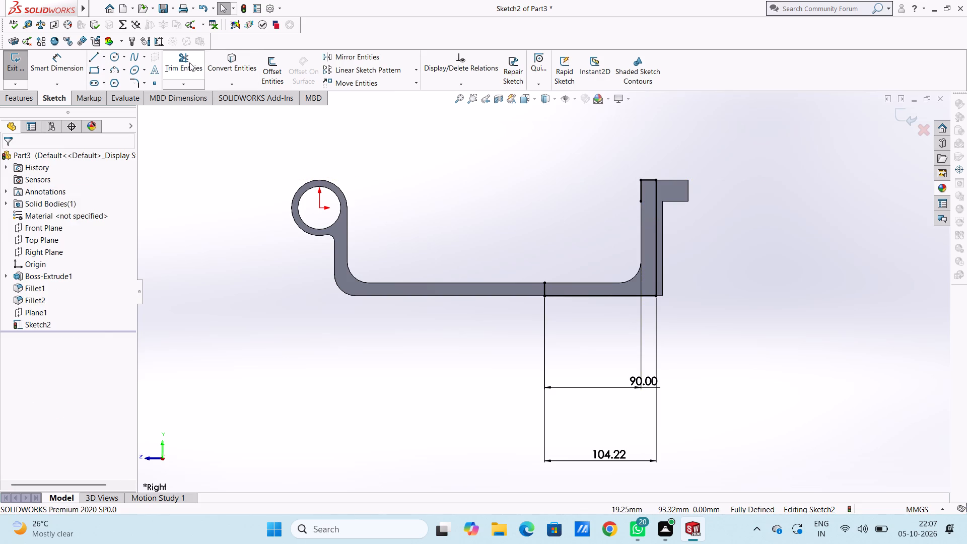
Trim away the rib profile's top line, the vertical line inside the wall and the bottom line.
left_click(189, 62)
left_click(651, 181)
left_click(655, 186)
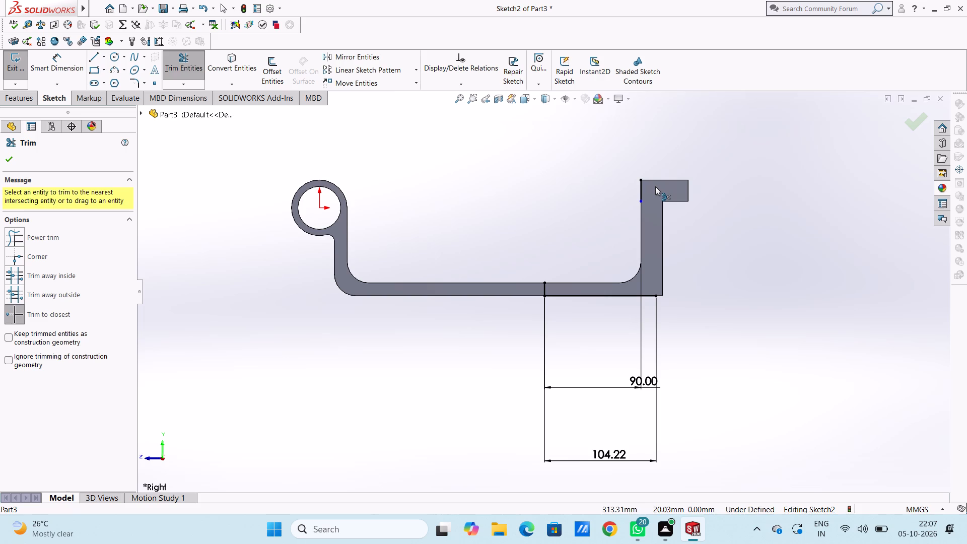
left_click(645, 294)
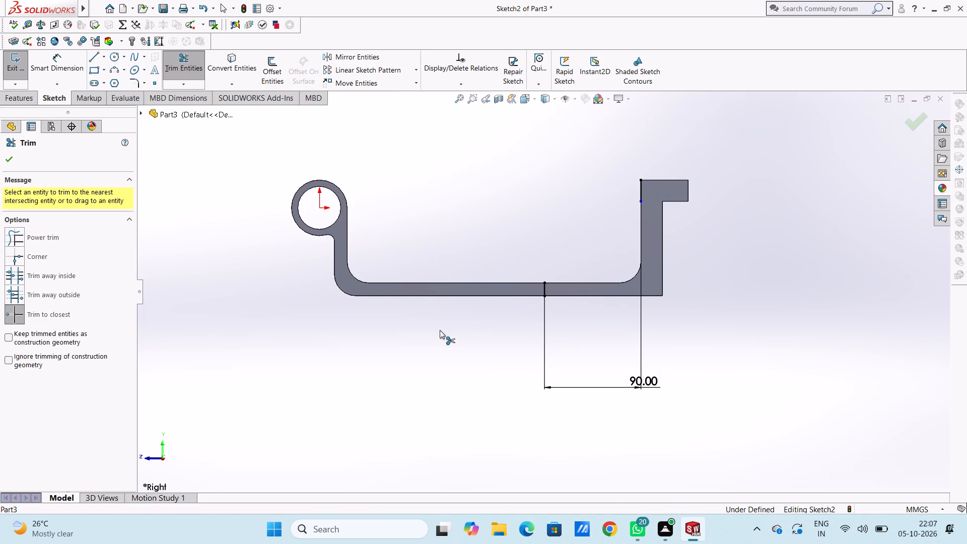
left_click(9, 161)
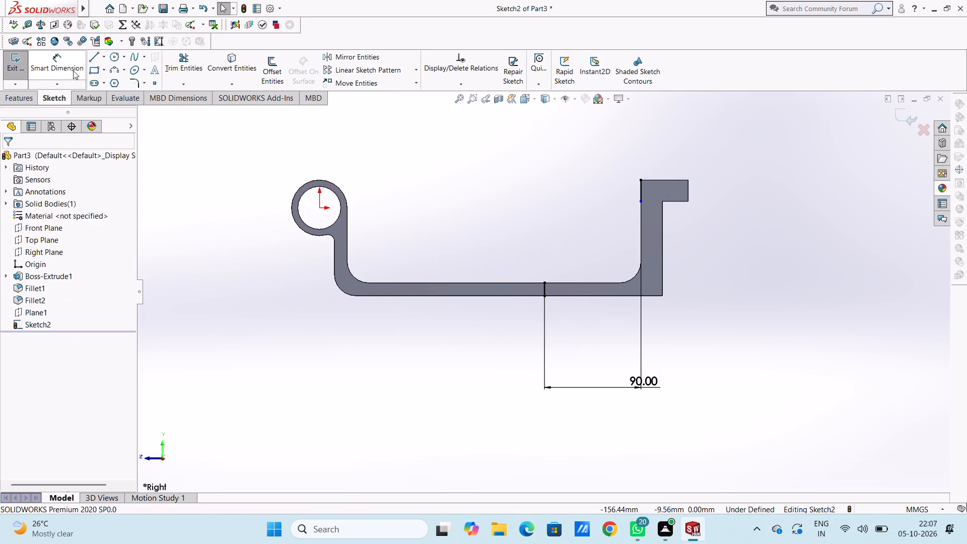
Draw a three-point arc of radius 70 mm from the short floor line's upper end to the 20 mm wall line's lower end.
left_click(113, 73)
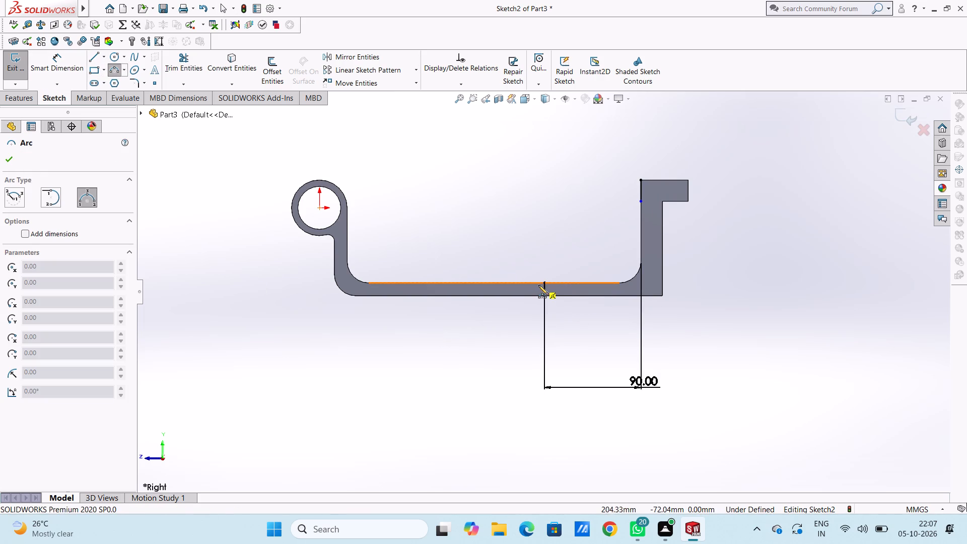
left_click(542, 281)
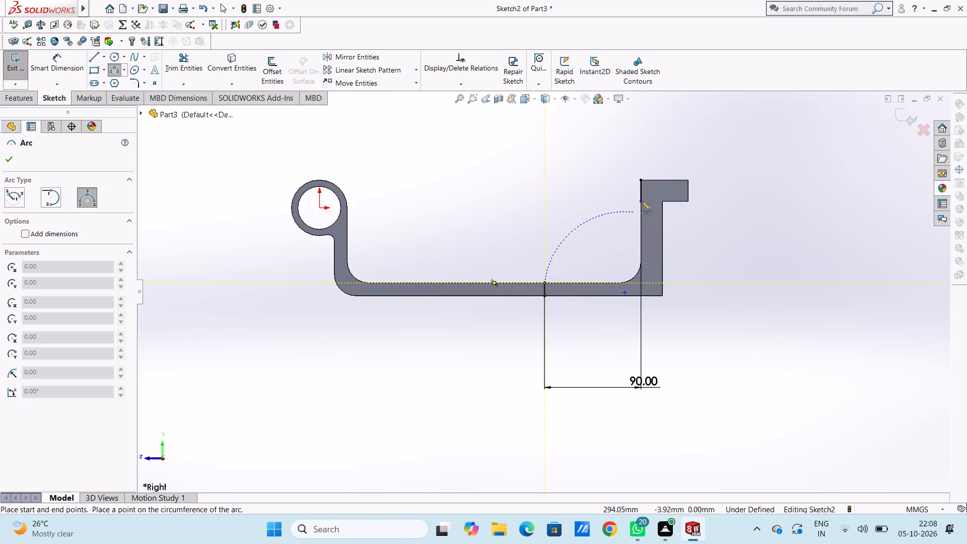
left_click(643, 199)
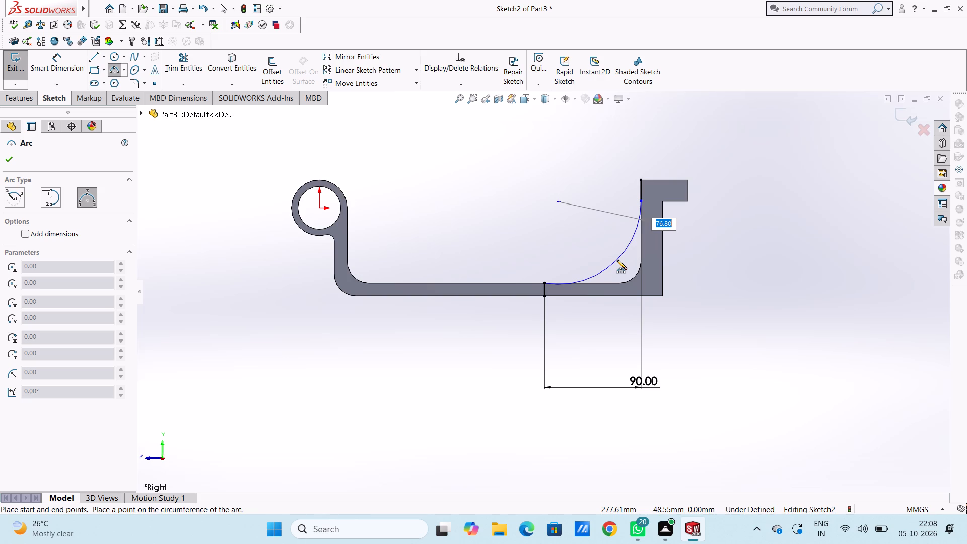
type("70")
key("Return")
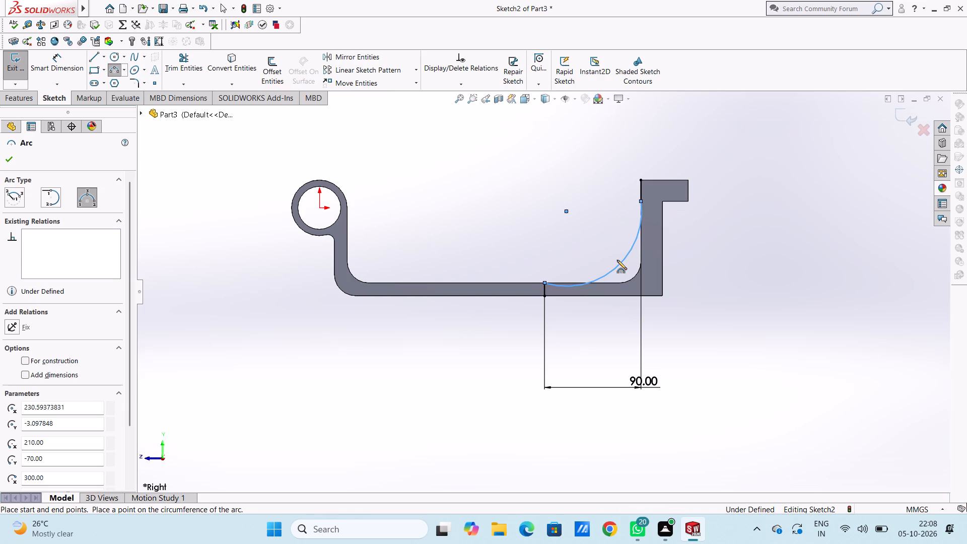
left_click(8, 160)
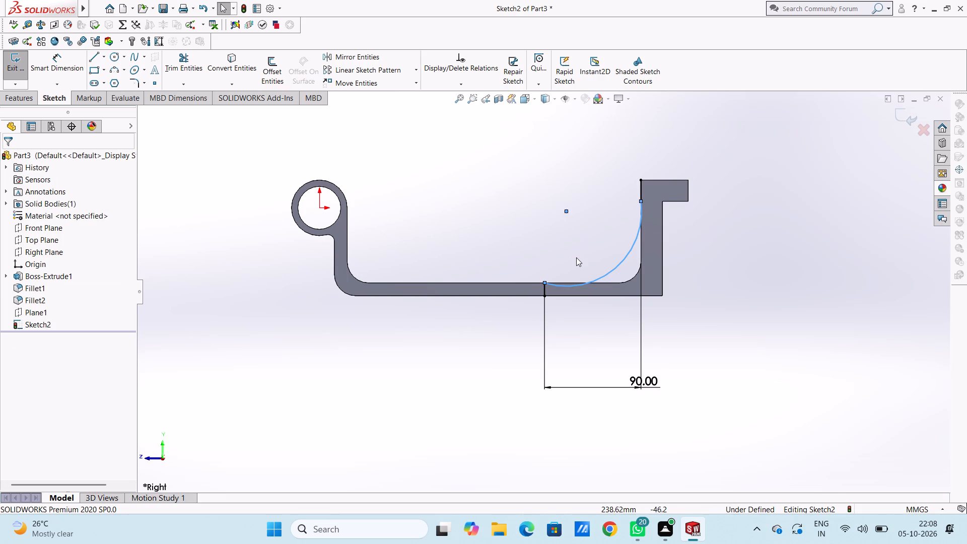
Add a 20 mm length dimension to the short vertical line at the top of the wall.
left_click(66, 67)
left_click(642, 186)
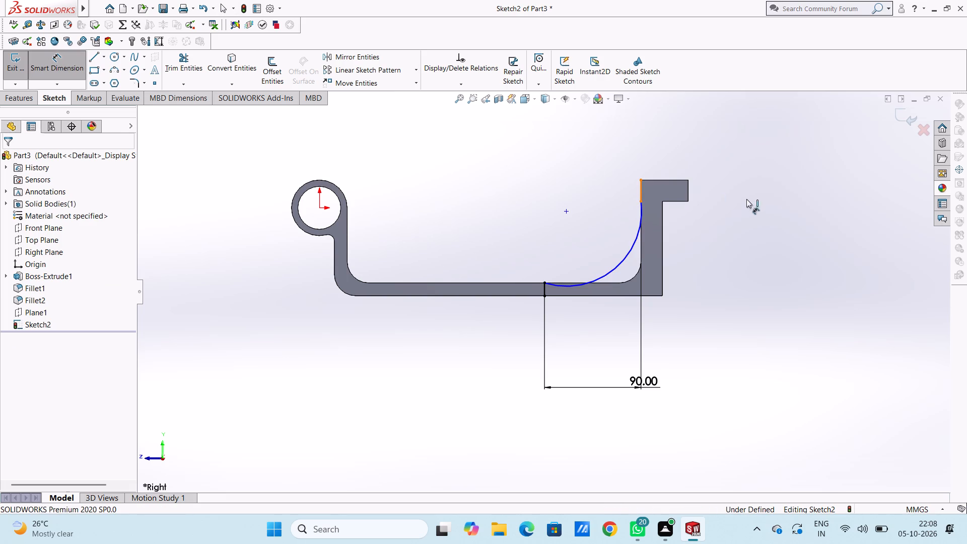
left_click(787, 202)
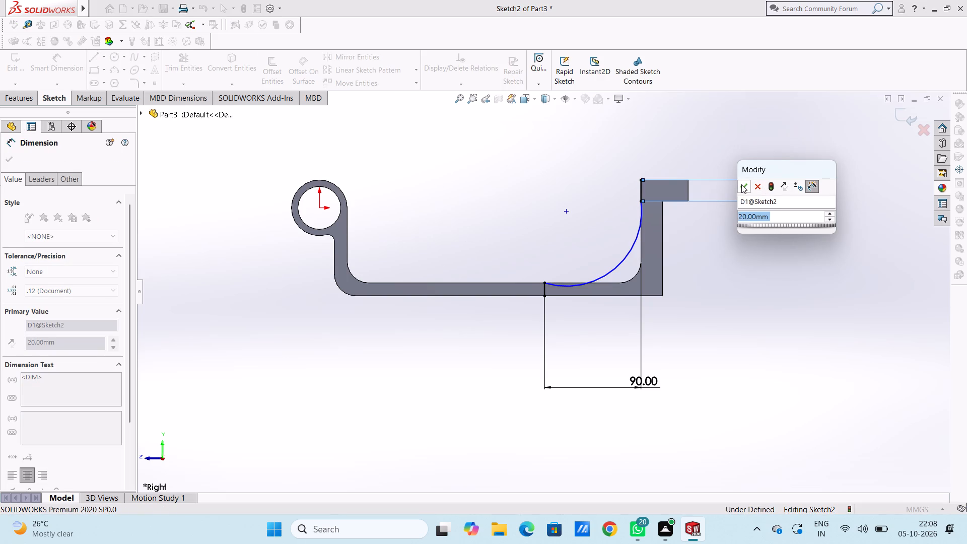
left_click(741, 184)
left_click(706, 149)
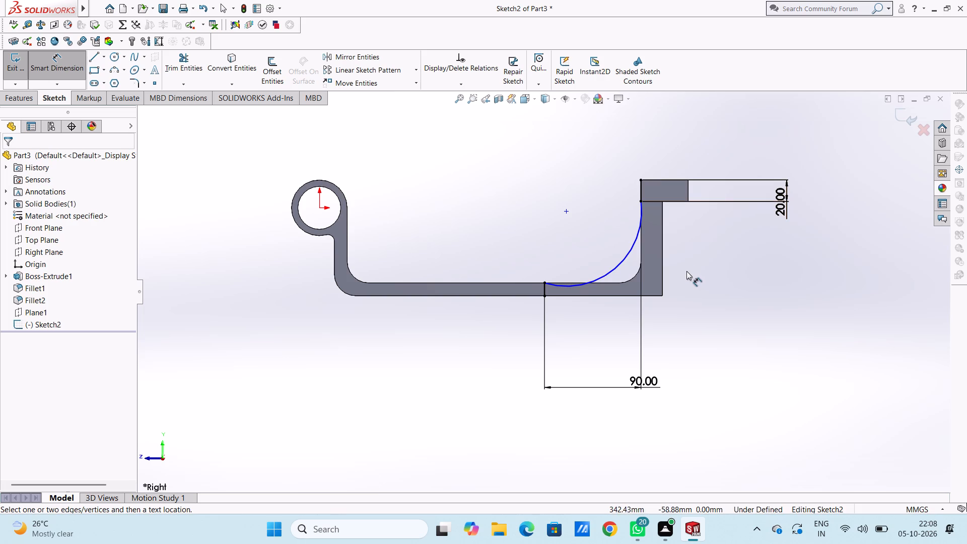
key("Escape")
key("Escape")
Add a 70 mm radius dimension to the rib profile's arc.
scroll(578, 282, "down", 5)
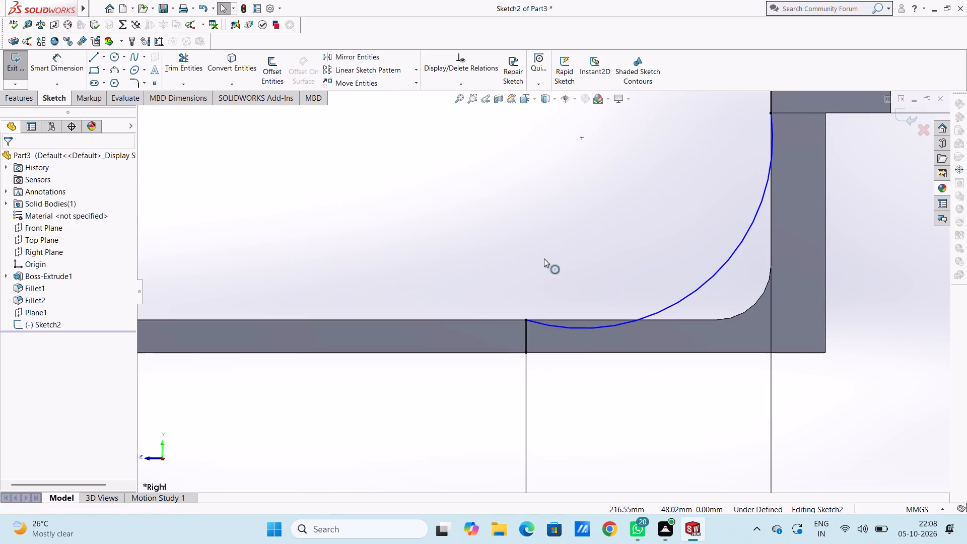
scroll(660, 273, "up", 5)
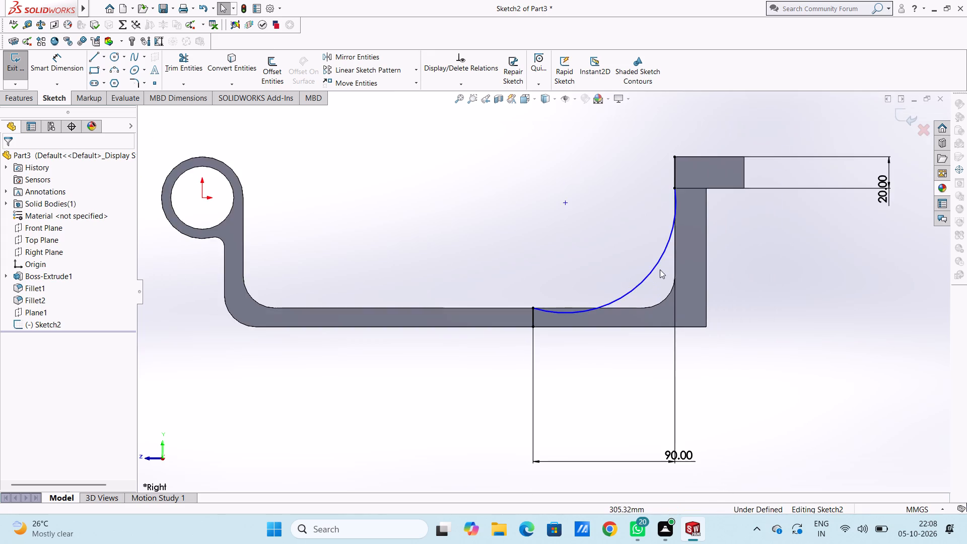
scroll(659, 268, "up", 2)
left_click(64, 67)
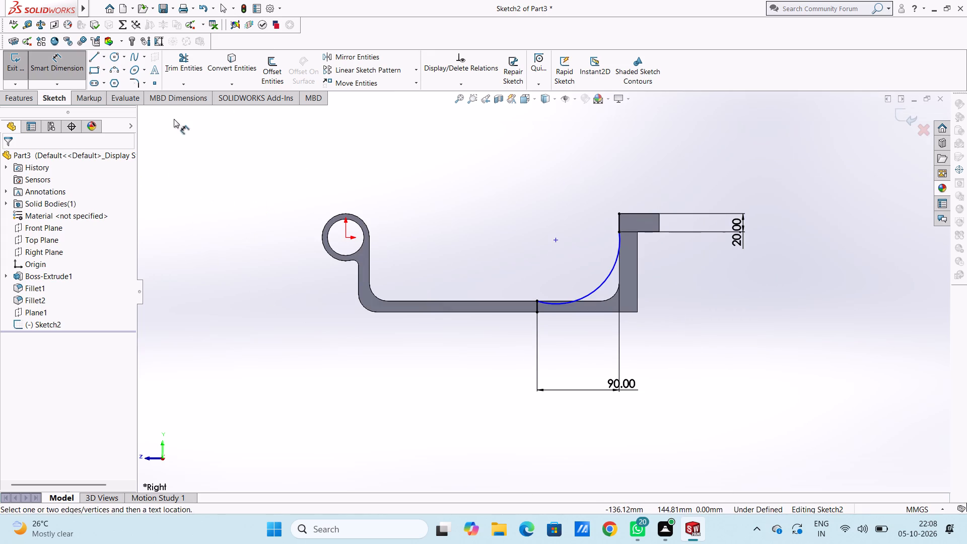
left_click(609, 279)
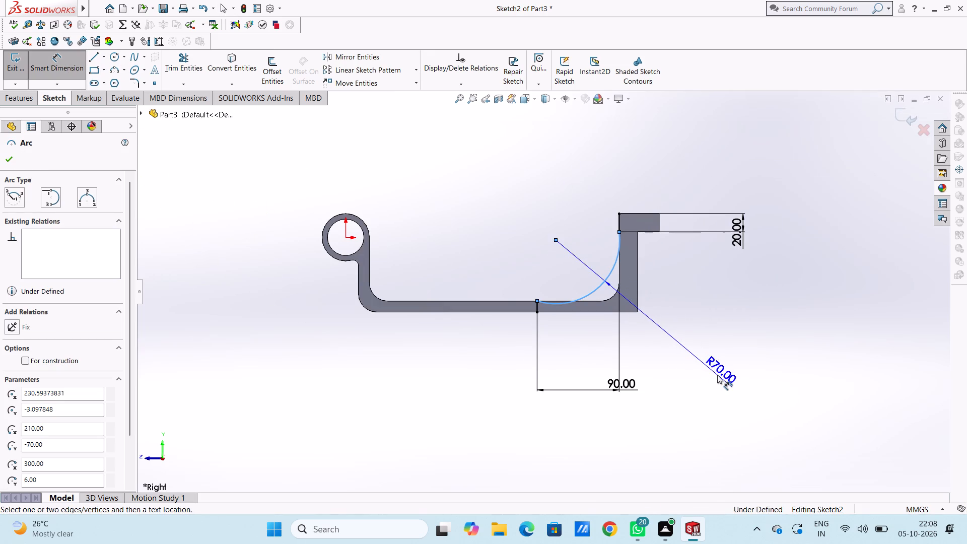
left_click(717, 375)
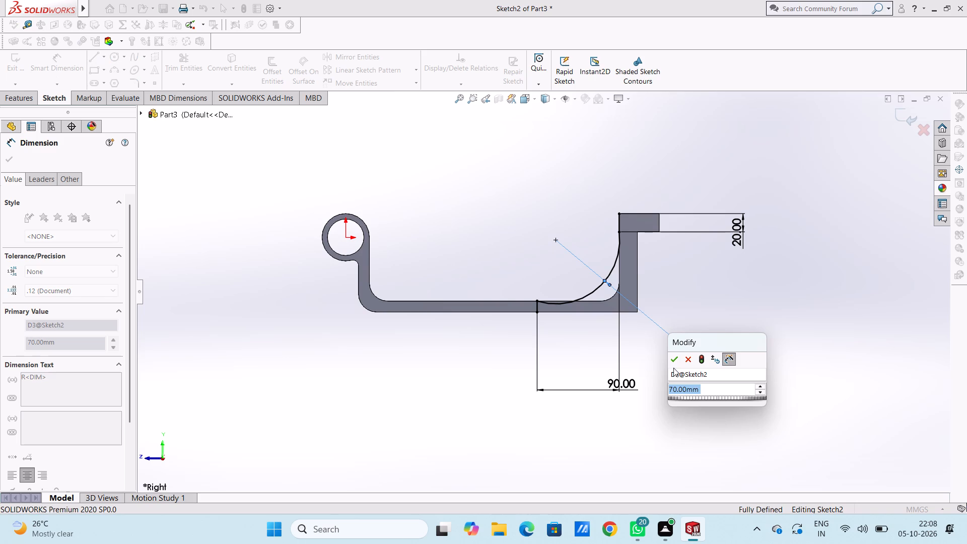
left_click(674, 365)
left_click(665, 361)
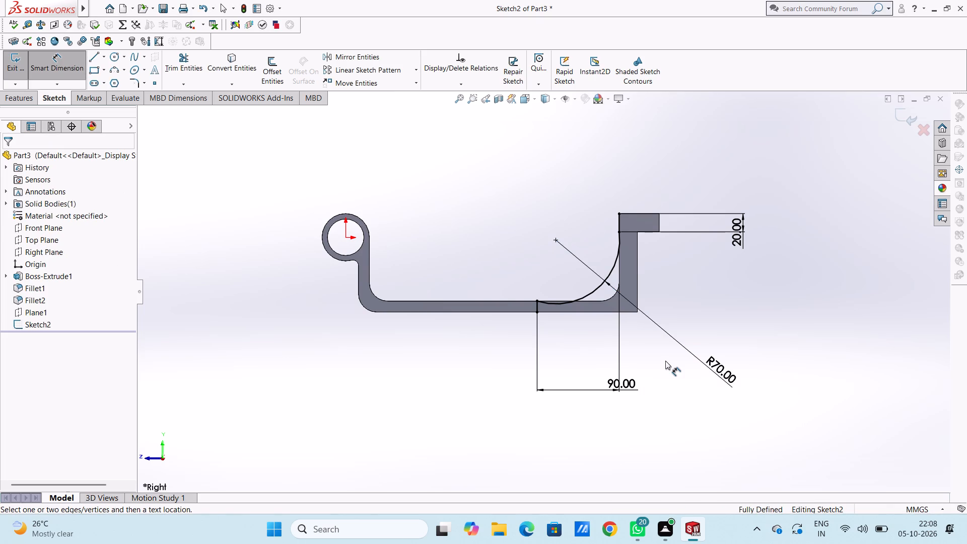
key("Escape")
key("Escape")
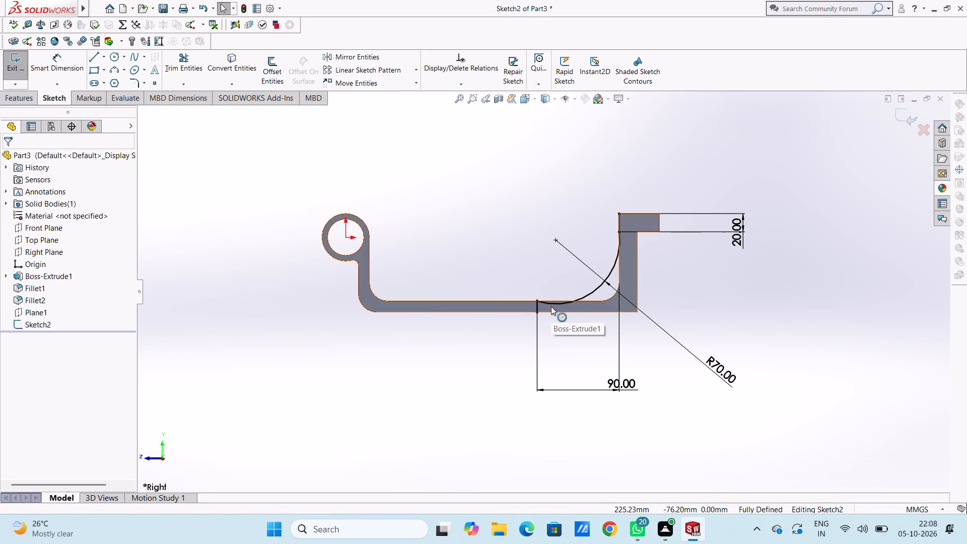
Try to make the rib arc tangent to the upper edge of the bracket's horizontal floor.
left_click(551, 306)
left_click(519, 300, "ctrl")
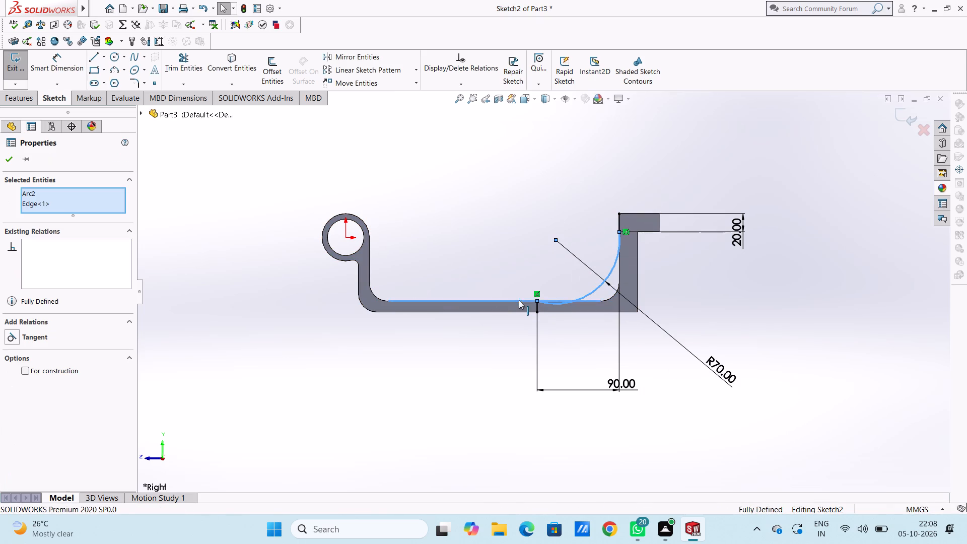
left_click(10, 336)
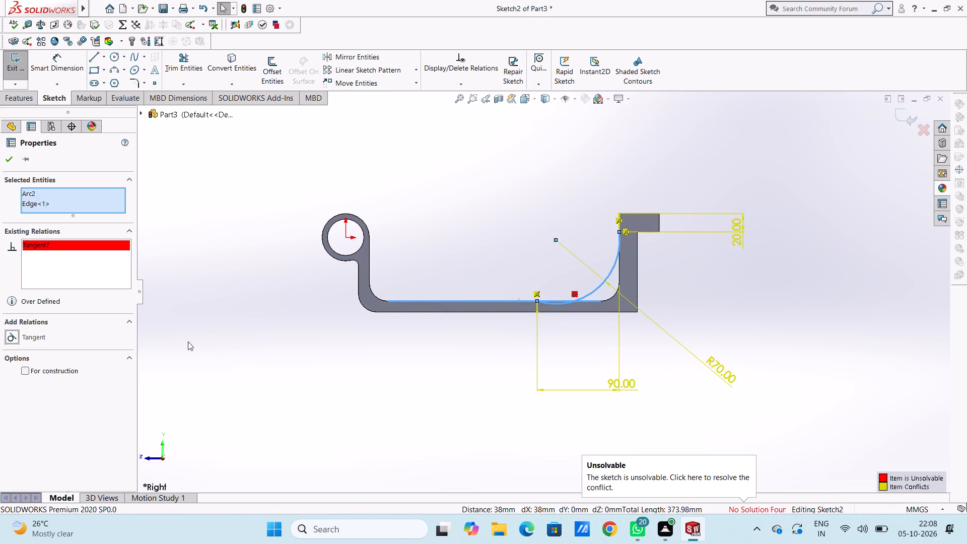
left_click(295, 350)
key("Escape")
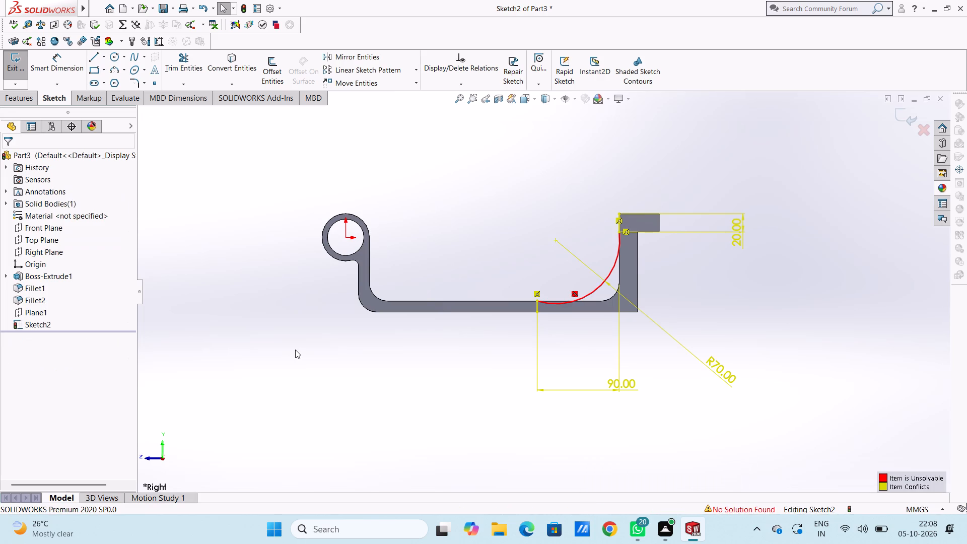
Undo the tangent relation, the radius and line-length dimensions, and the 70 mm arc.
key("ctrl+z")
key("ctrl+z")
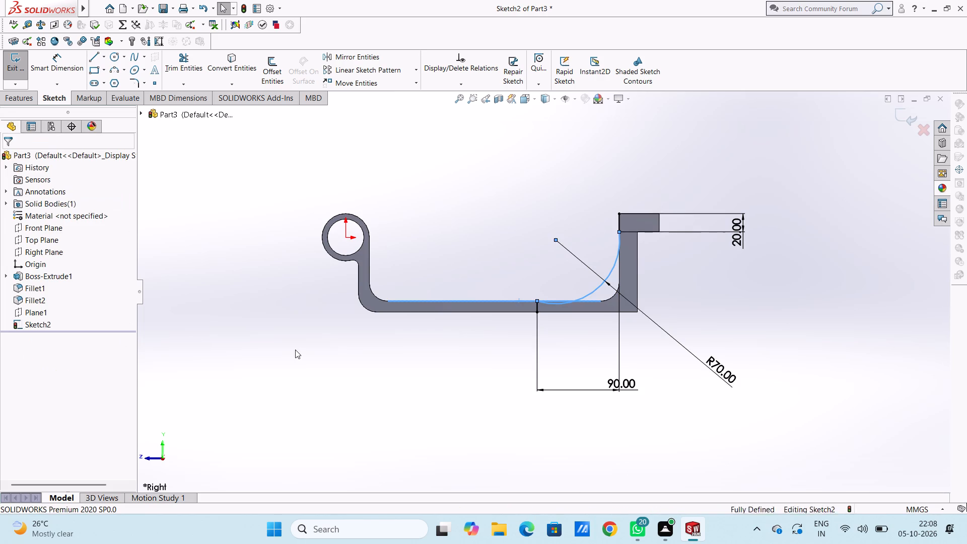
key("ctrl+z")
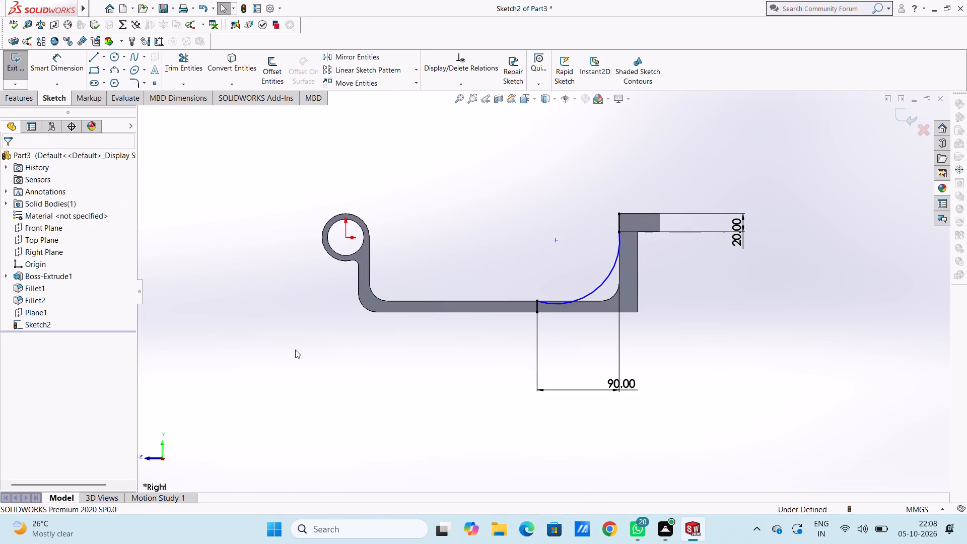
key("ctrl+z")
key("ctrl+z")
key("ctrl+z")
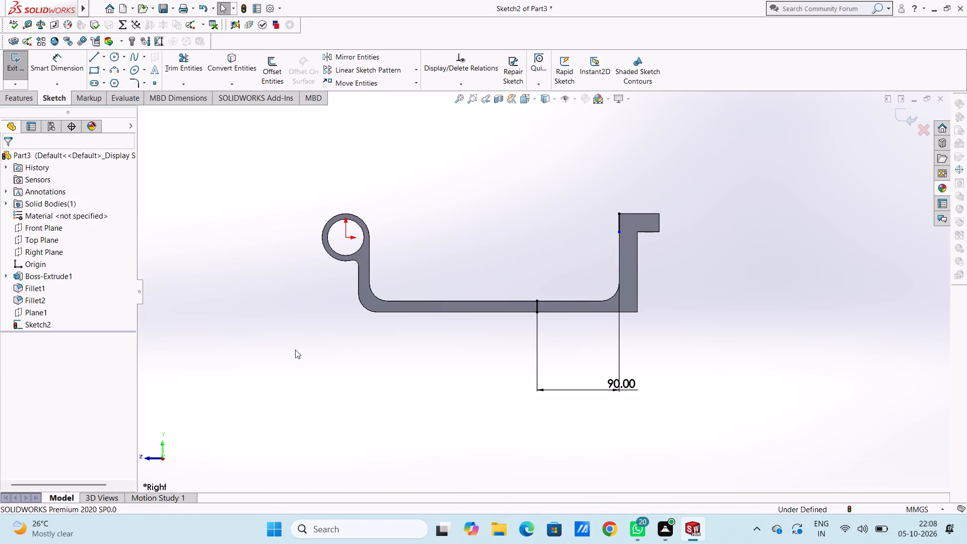
Draw a three-point arc of radius 80 mm from the floor line's upper end to the wall line's lower end.
scroll(645, 241, "down", 1)
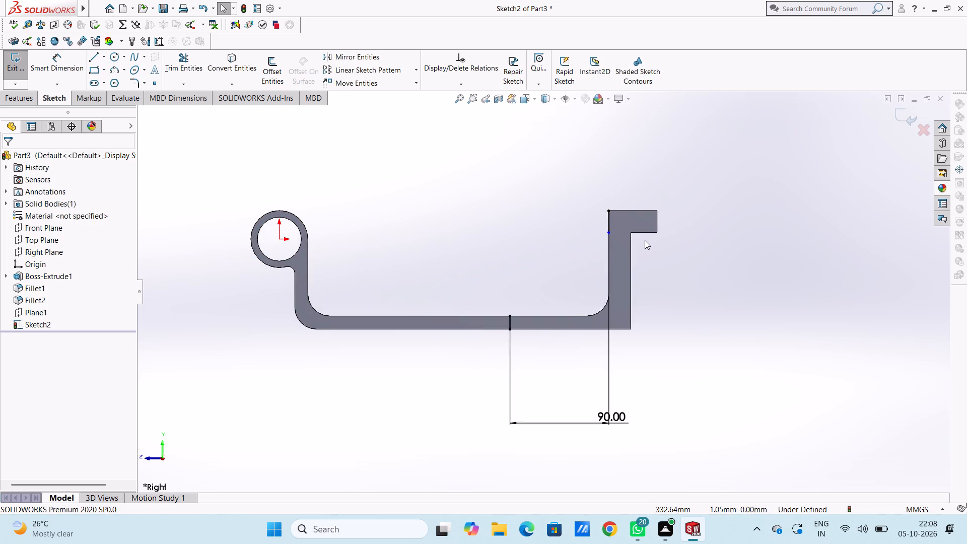
scroll(645, 240, "down", 1)
left_click(110, 71)
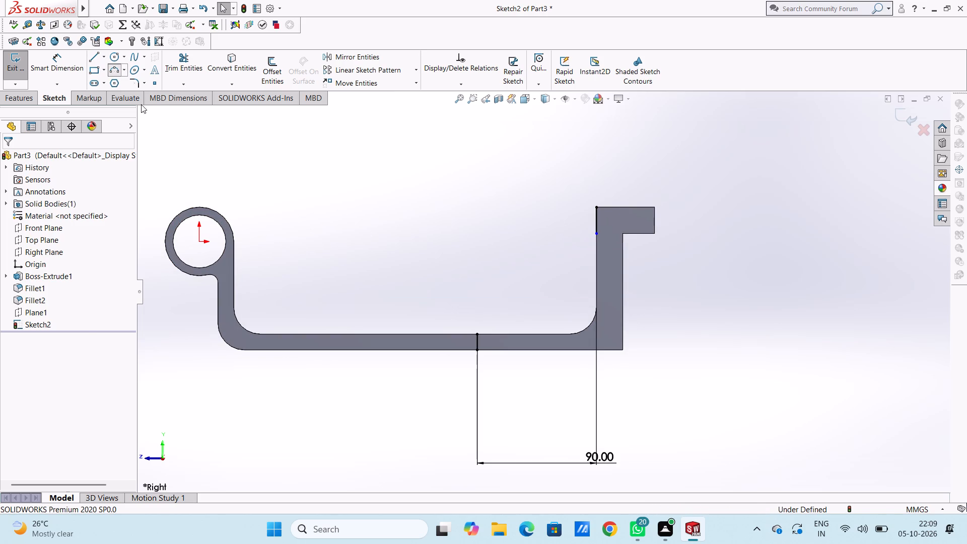
left_click(476, 334)
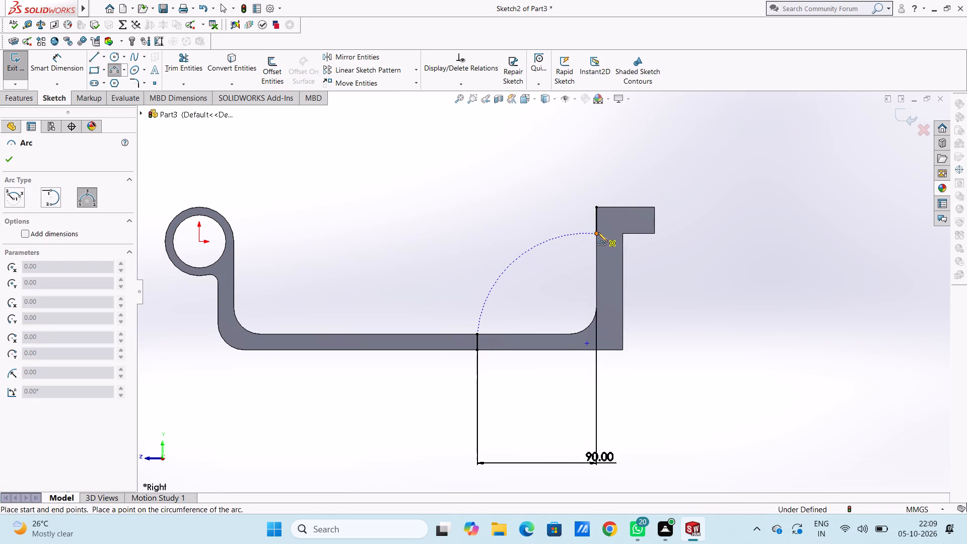
left_click(598, 232)
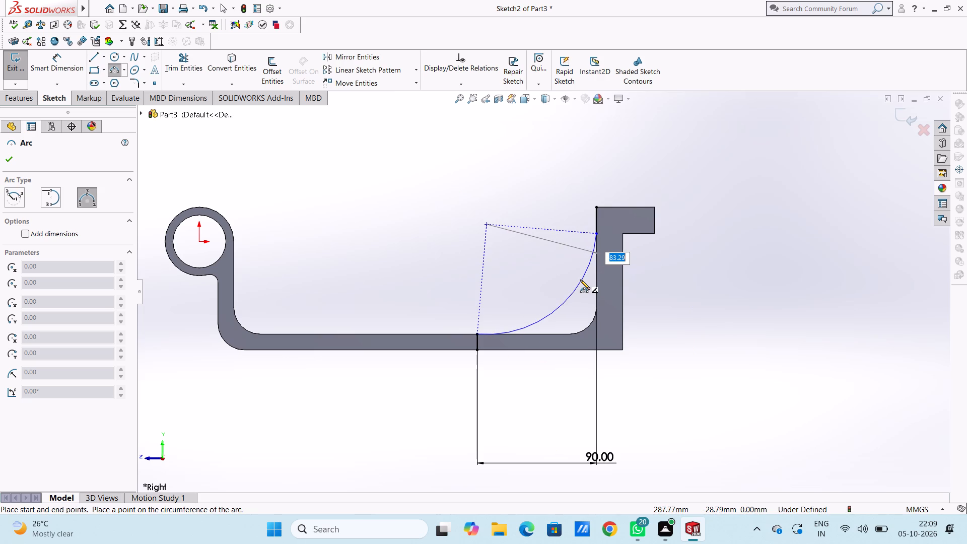
type("80")
key("Return")
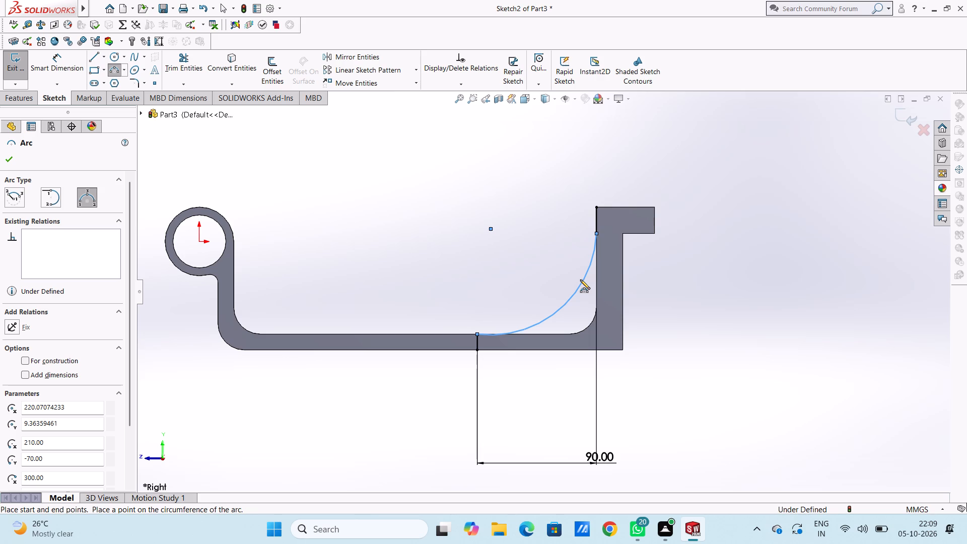
key("Escape")
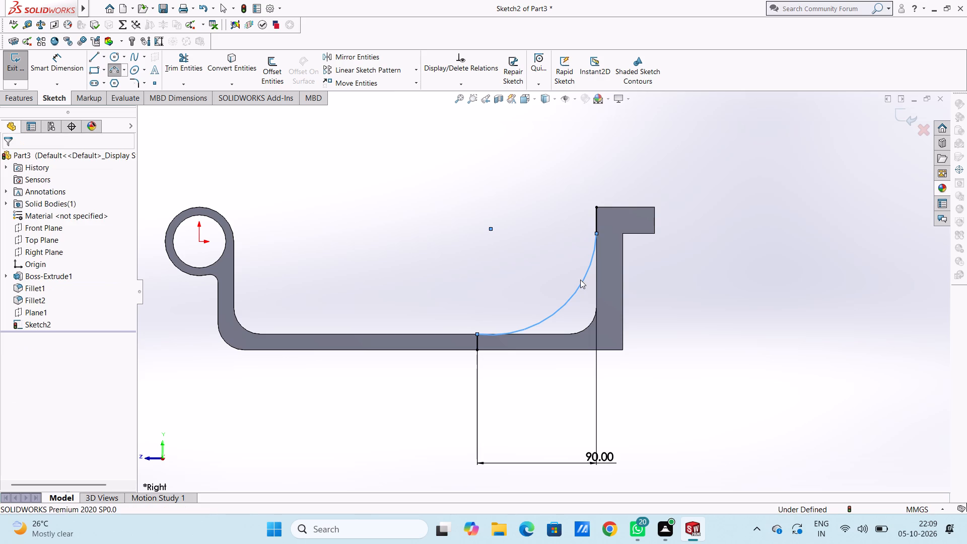
key("Escape")
key("Escape")
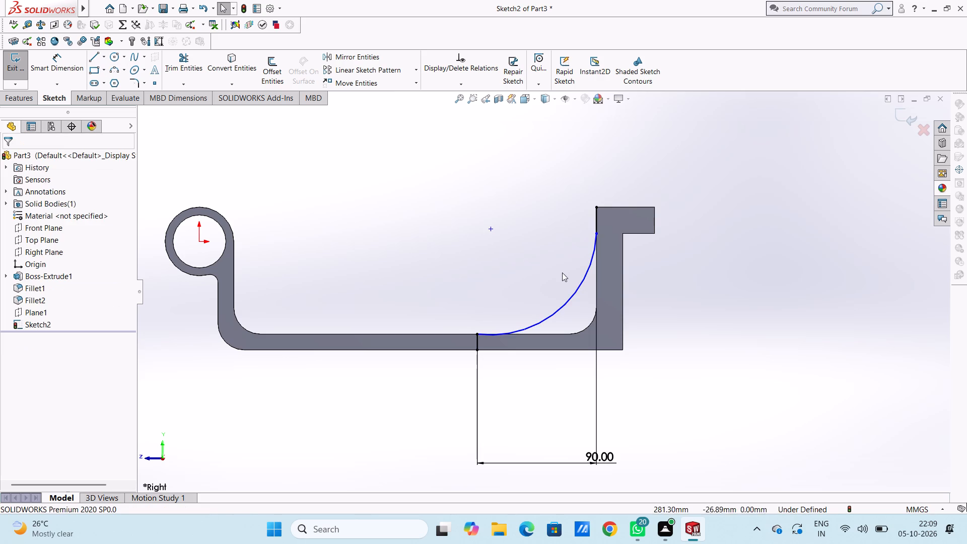
Add an 80 mm radius dimension to the rib profile's arc.
middle_click_drag(524, 252, 528, 252)
left_click(58, 56)
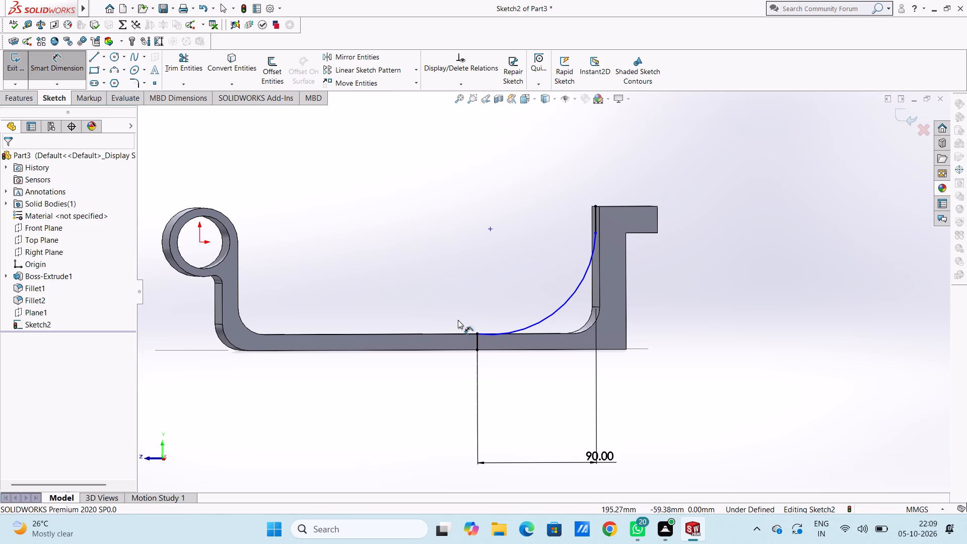
left_click(543, 317)
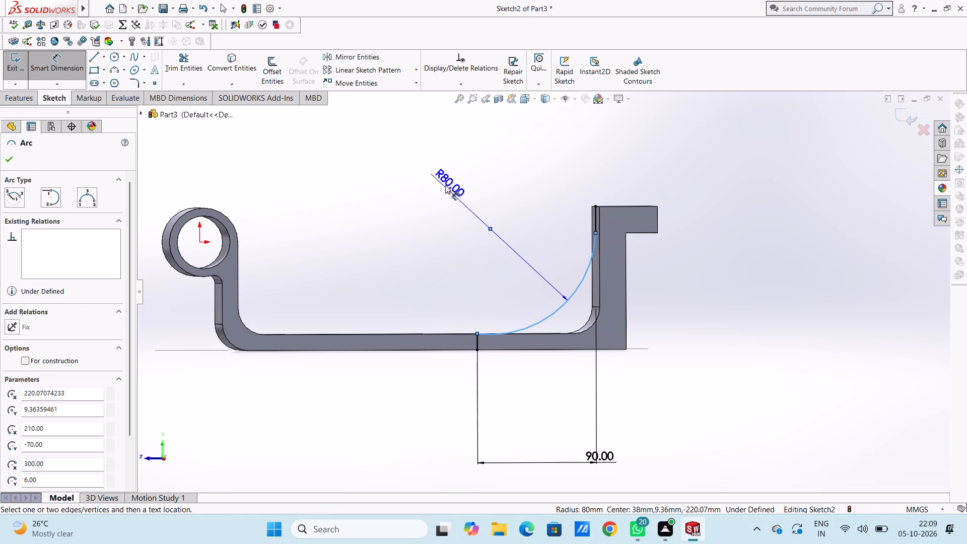
left_click(431, 171)
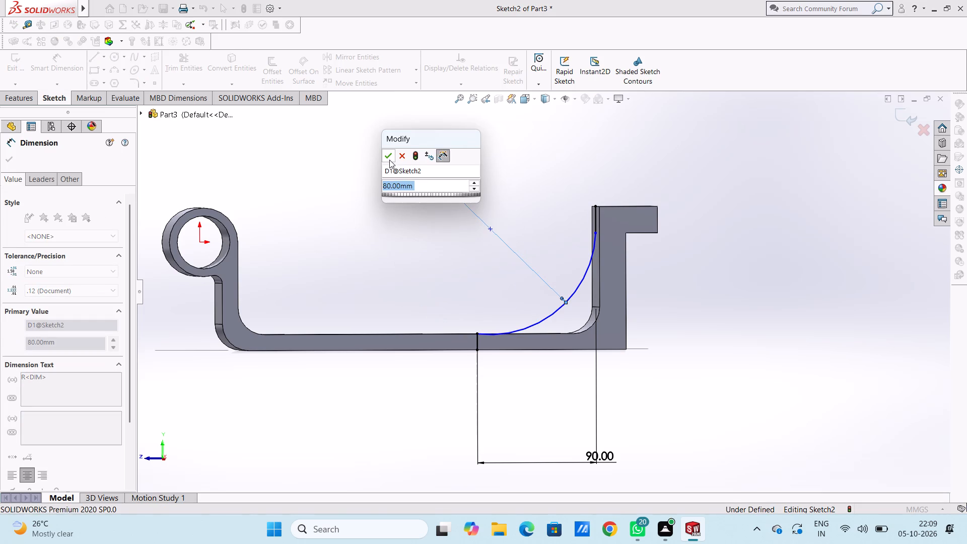
left_click(389, 160)
left_click(408, 233)
key("Escape")
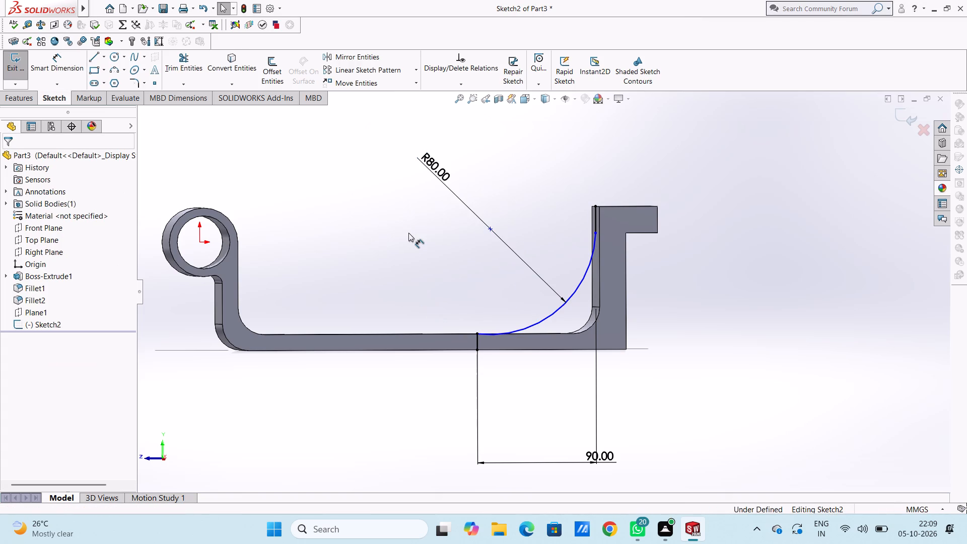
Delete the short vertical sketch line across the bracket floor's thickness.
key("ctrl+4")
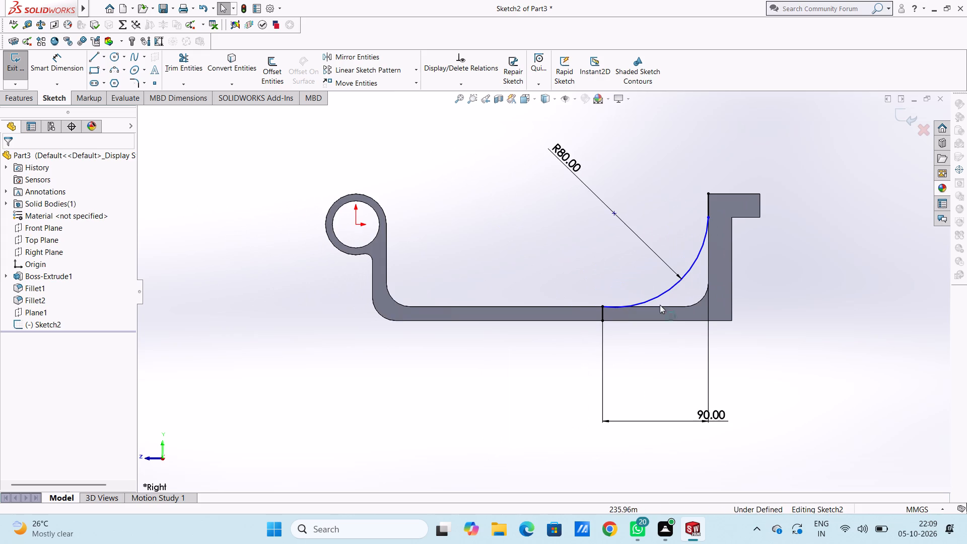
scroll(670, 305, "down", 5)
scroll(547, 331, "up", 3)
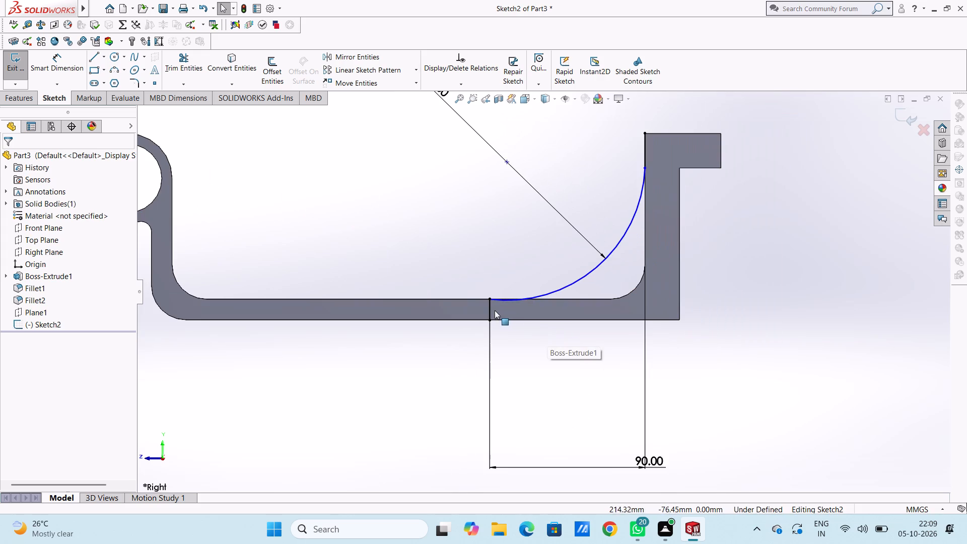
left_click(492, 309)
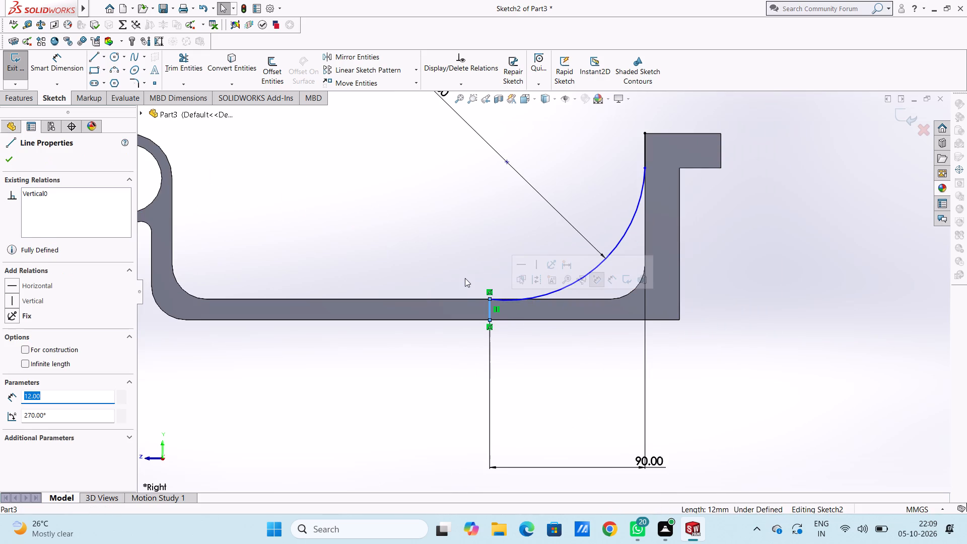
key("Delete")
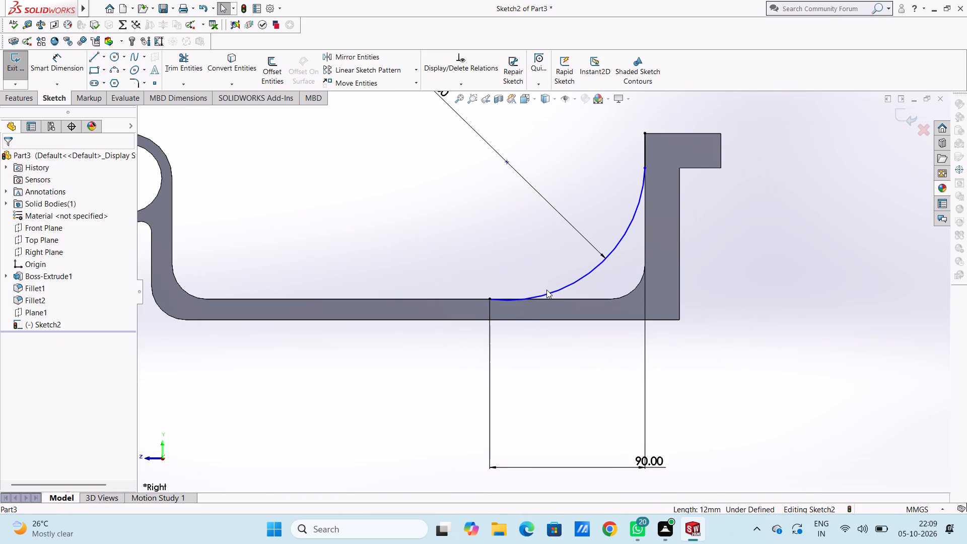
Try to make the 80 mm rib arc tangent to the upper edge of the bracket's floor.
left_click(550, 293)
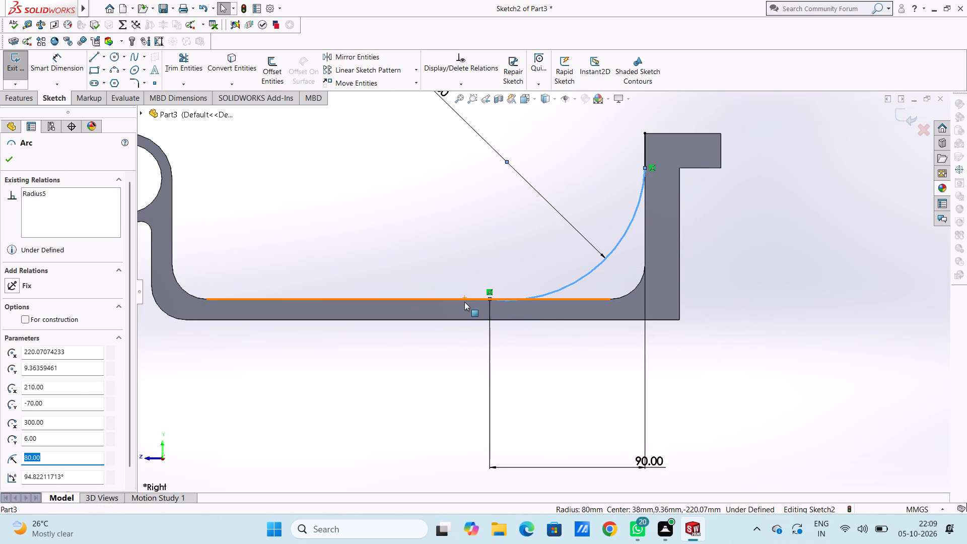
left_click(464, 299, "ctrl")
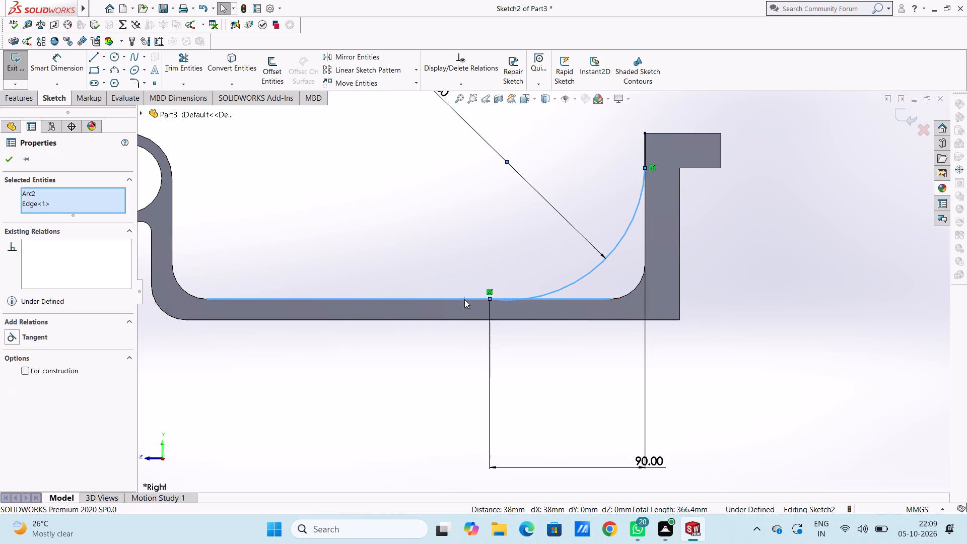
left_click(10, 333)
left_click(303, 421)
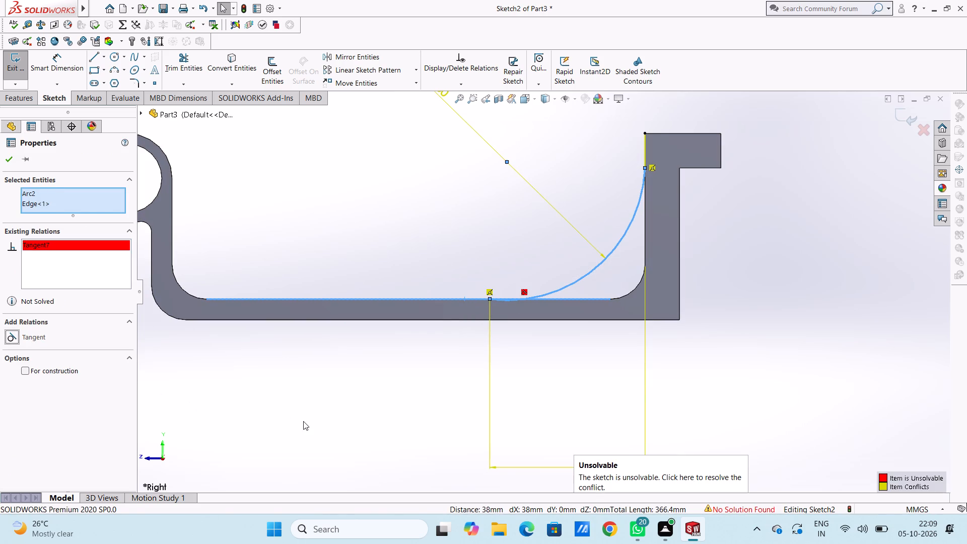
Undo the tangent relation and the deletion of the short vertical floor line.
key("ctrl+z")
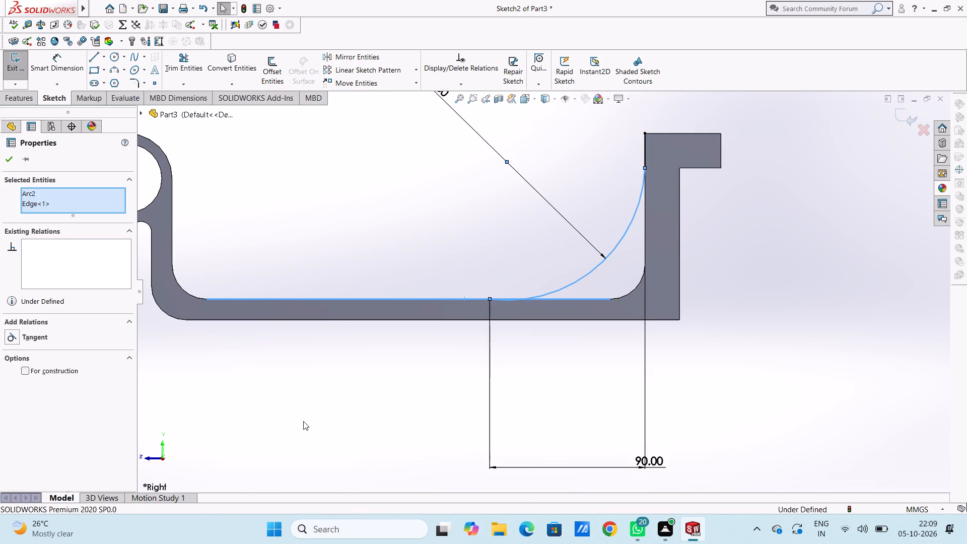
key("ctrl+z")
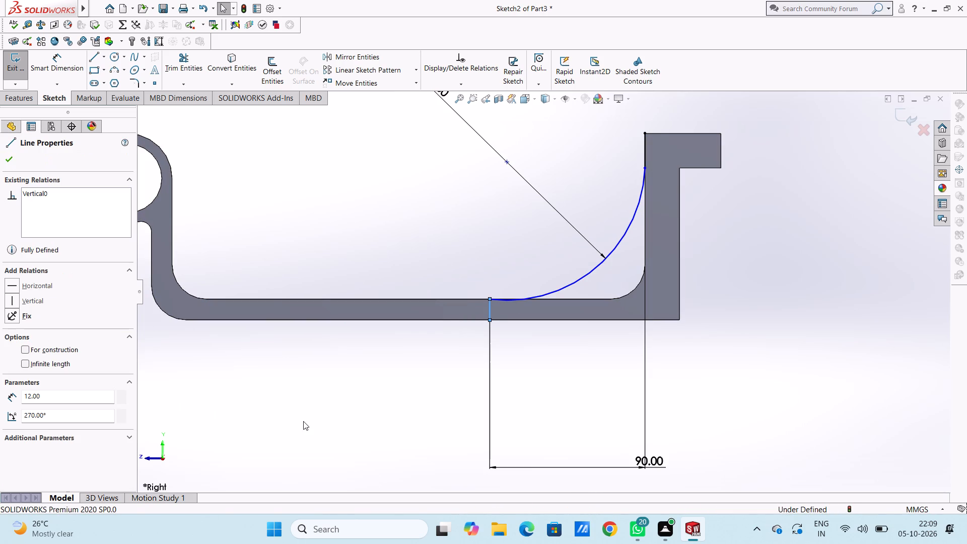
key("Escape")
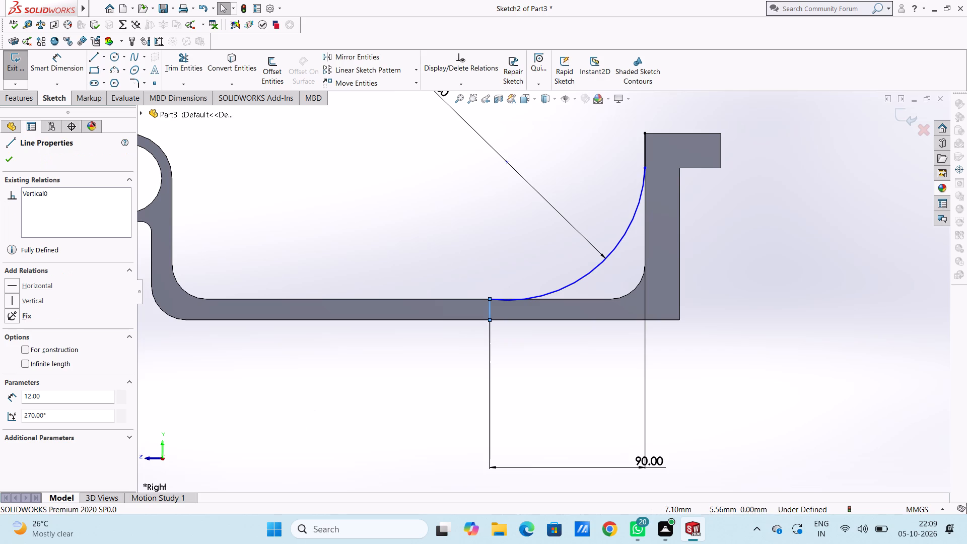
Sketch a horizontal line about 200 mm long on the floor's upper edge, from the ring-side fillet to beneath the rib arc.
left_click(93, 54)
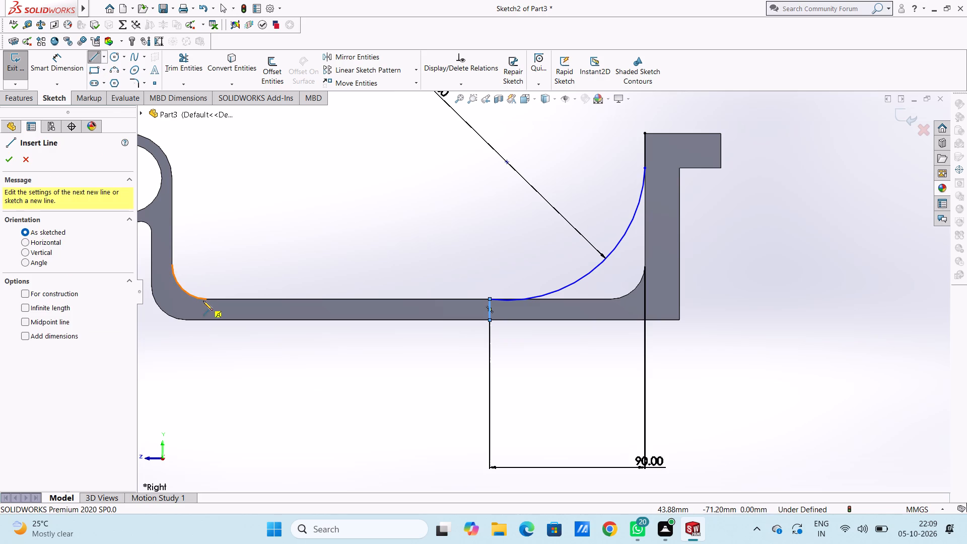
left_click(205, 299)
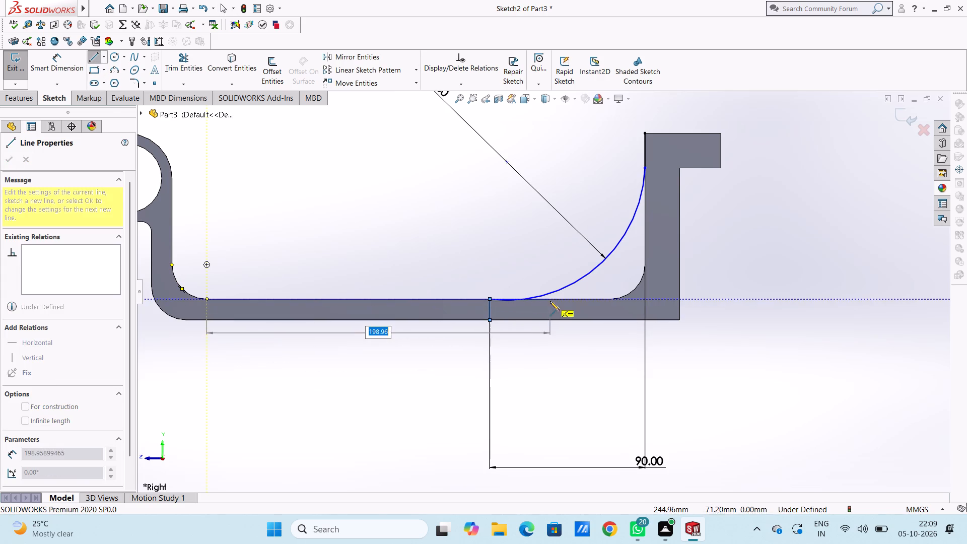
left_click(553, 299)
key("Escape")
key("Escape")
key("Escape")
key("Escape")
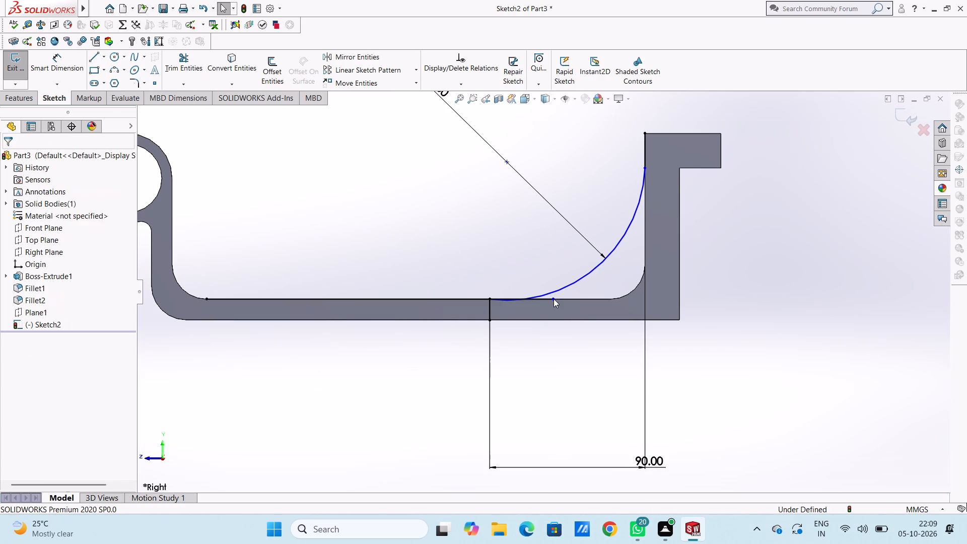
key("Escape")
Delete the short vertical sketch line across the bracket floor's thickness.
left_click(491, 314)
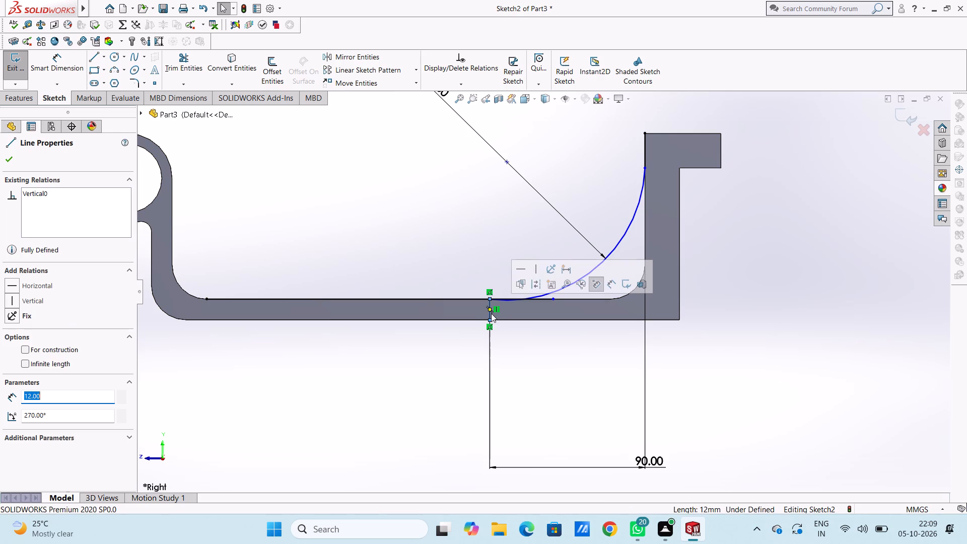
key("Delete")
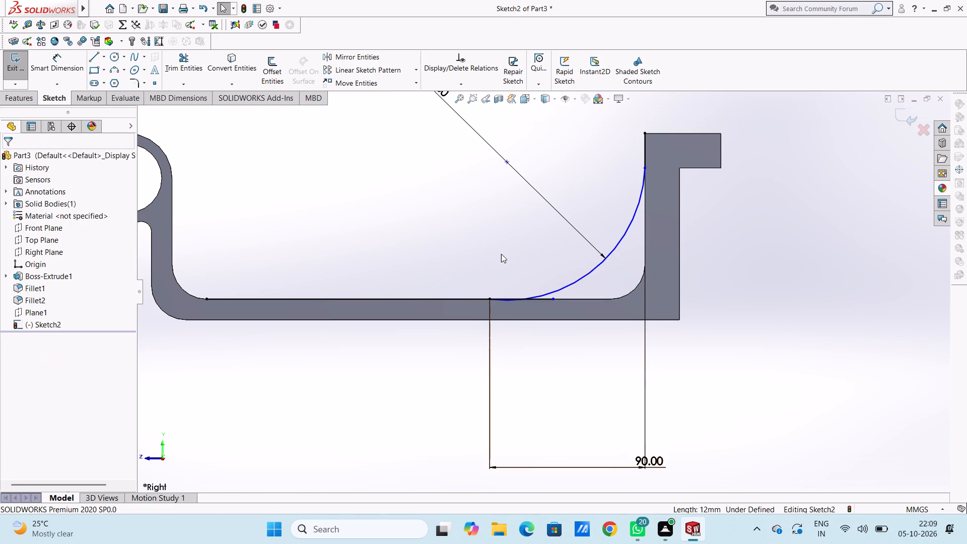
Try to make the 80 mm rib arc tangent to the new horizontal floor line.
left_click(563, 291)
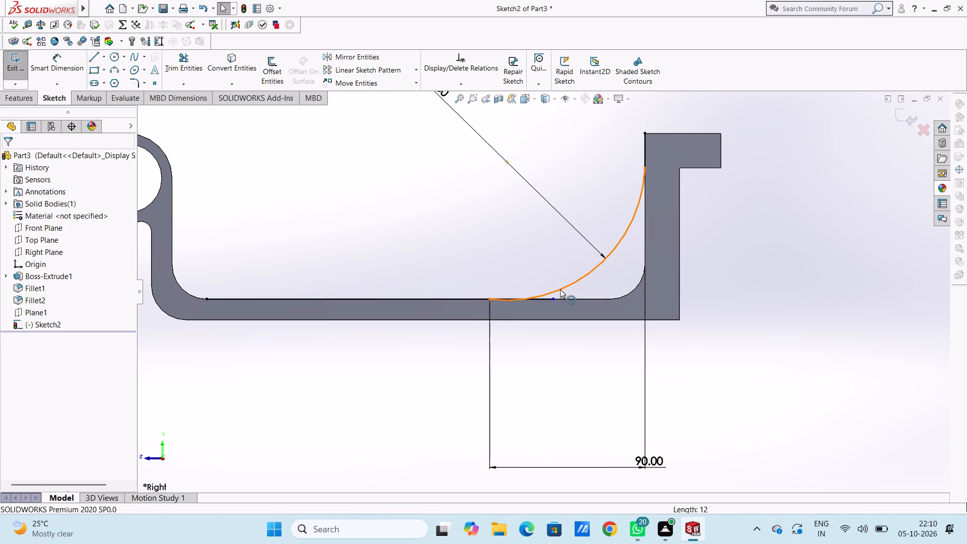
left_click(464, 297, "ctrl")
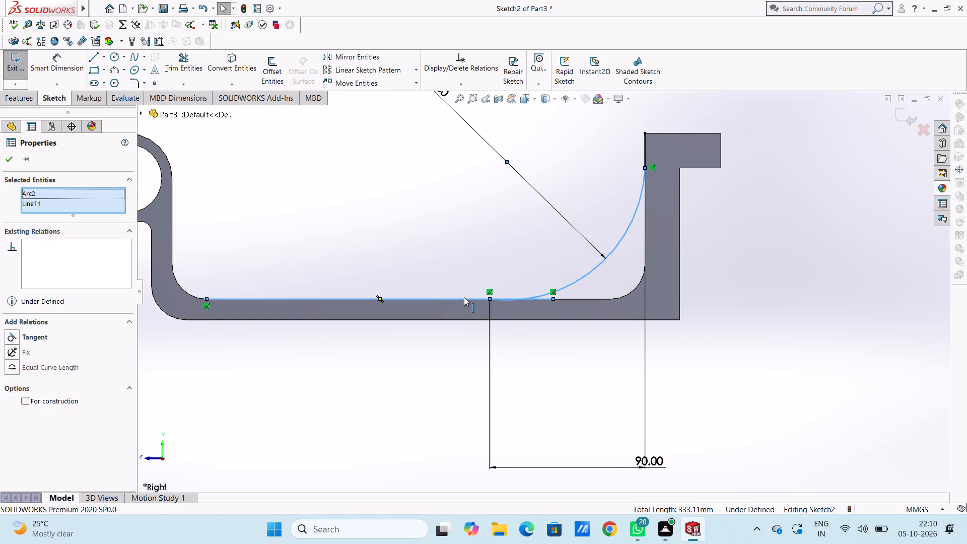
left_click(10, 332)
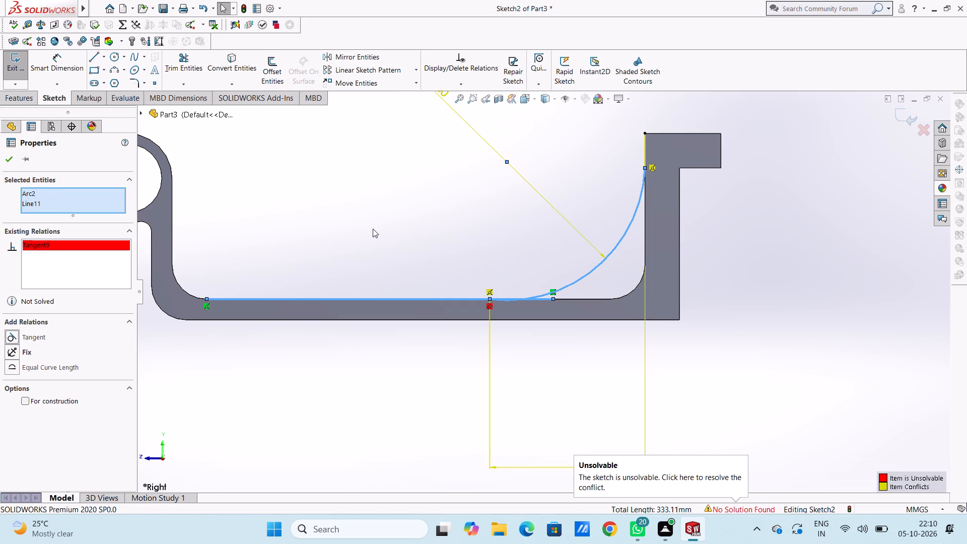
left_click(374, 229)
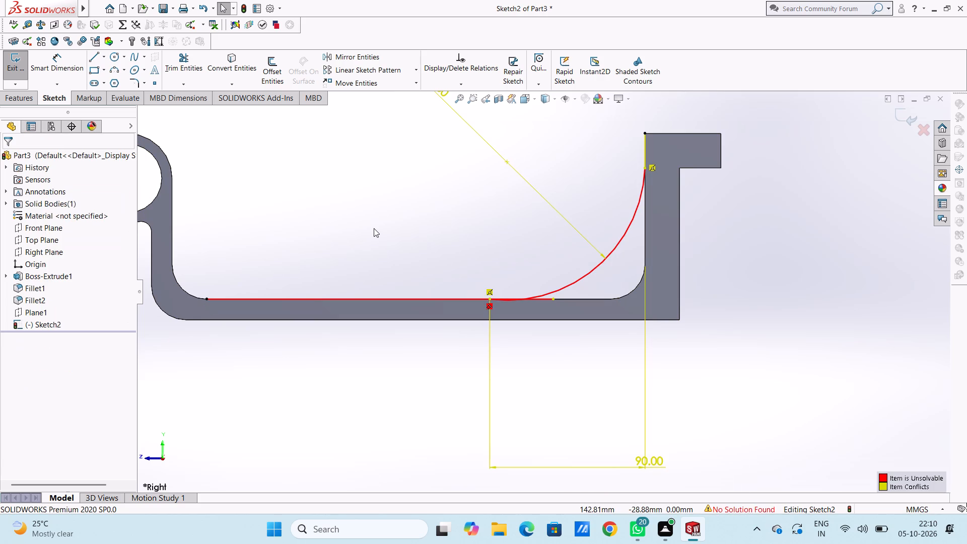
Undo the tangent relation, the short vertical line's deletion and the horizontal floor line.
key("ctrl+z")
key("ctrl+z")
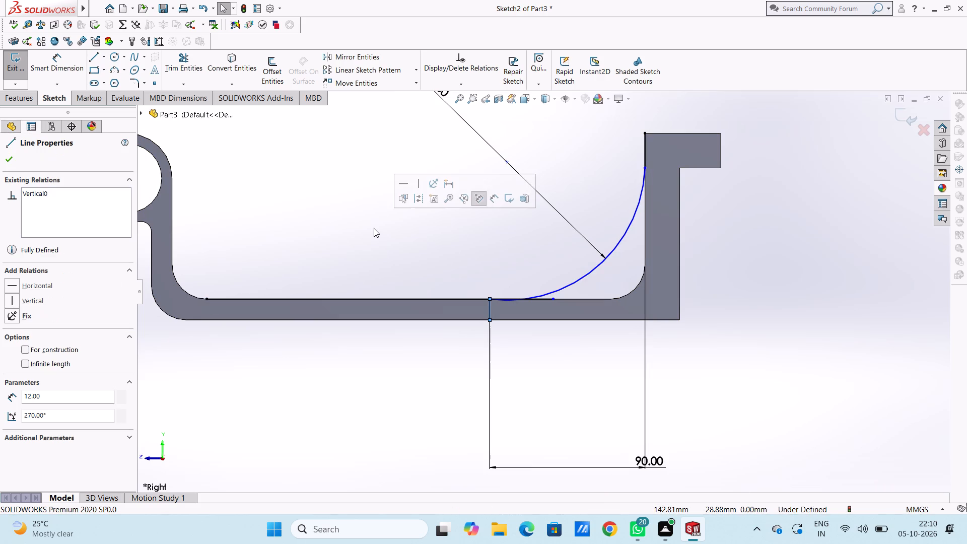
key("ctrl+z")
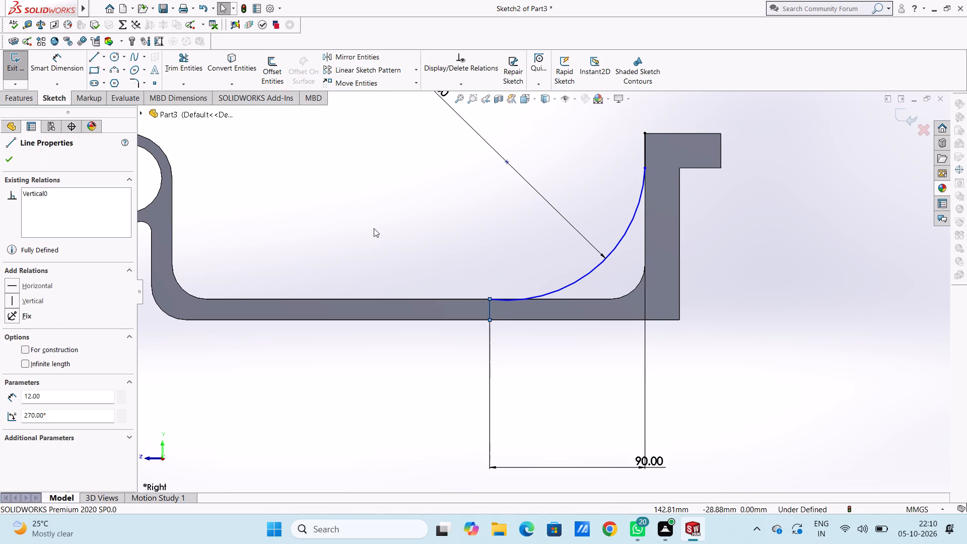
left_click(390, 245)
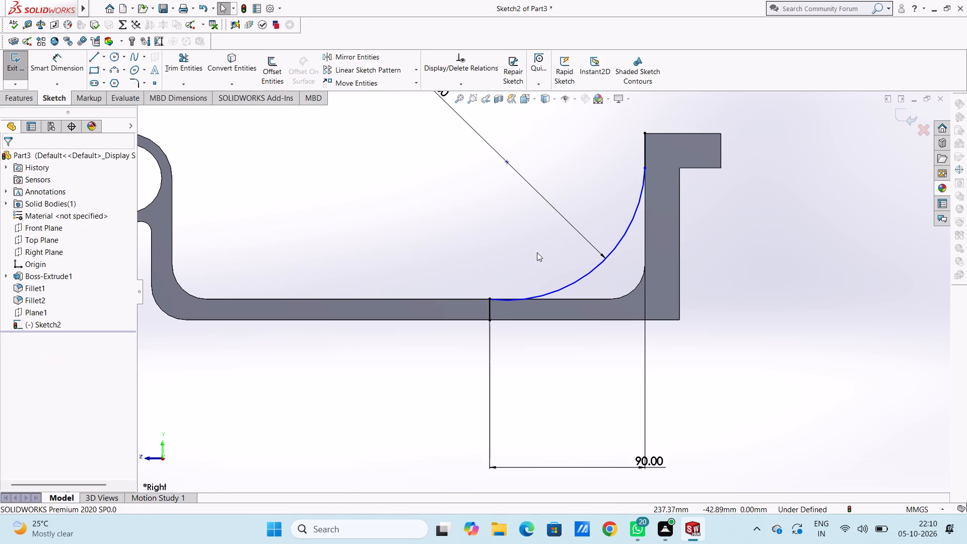
Dimension the short vertical sketch line above the 80 mm rib arc at 20 mm.
left_click(585, 273)
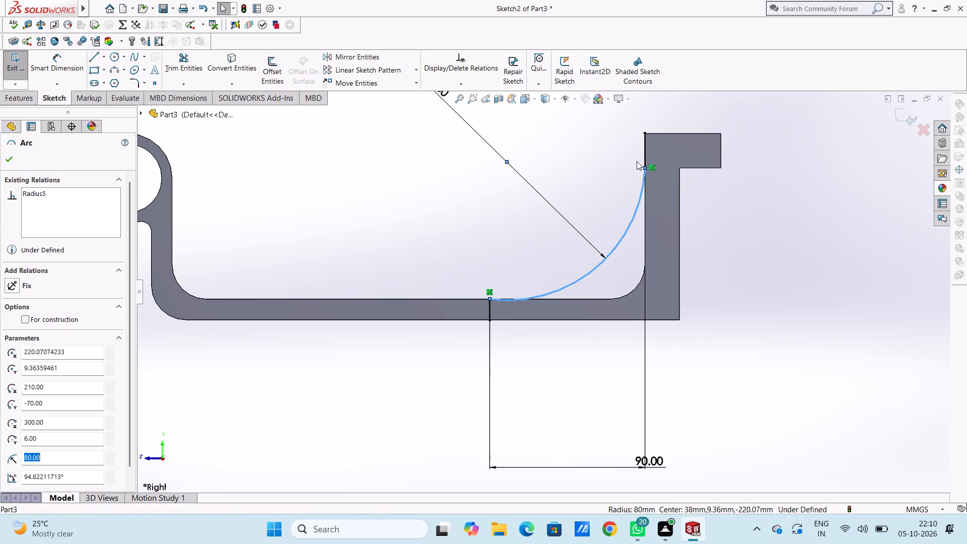
scroll(604, 171, "up", 4)
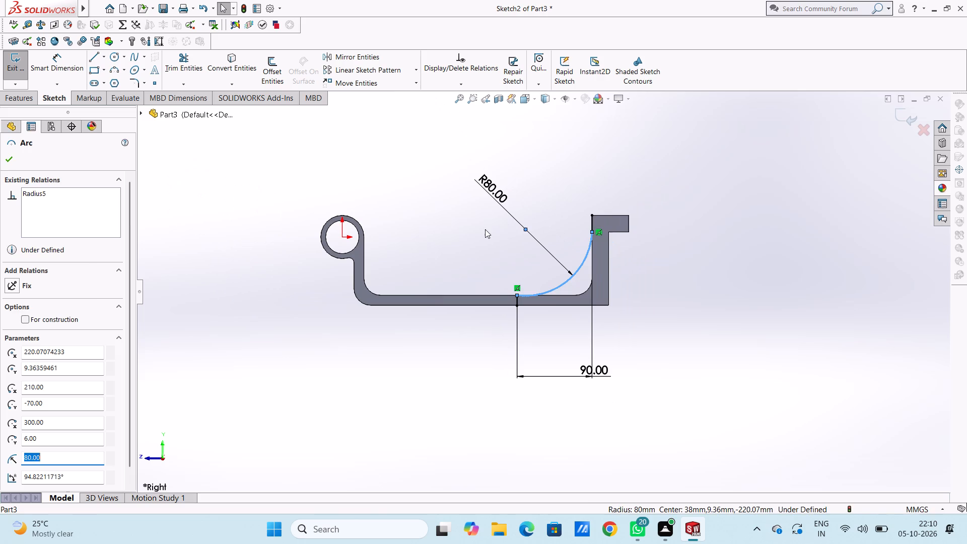
left_click(474, 232)
left_click(60, 63)
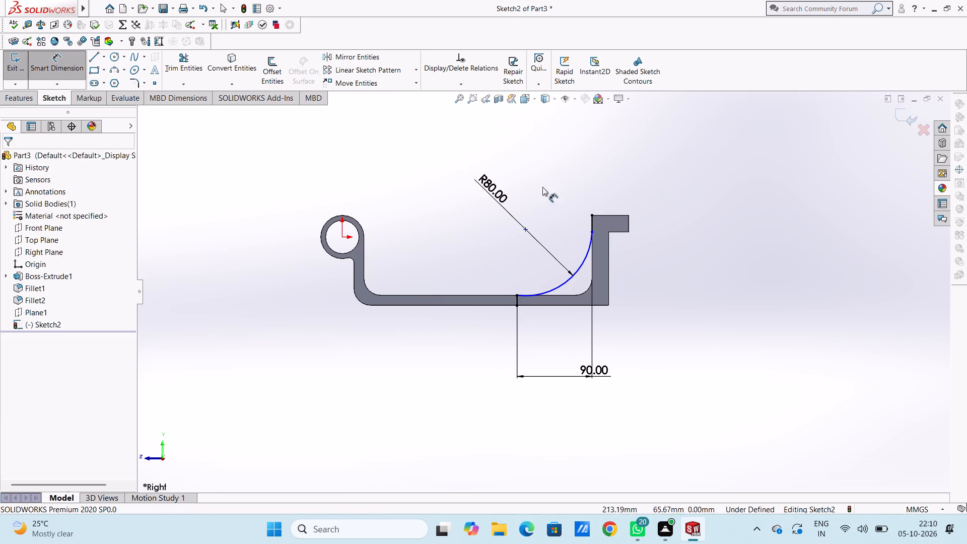
left_click(593, 220)
left_click(807, 237)
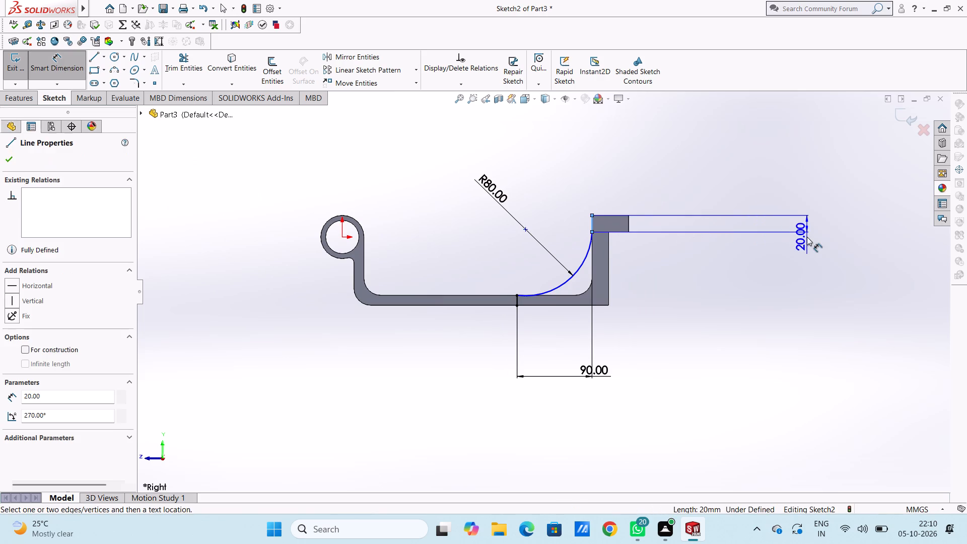
left_click(764, 220)
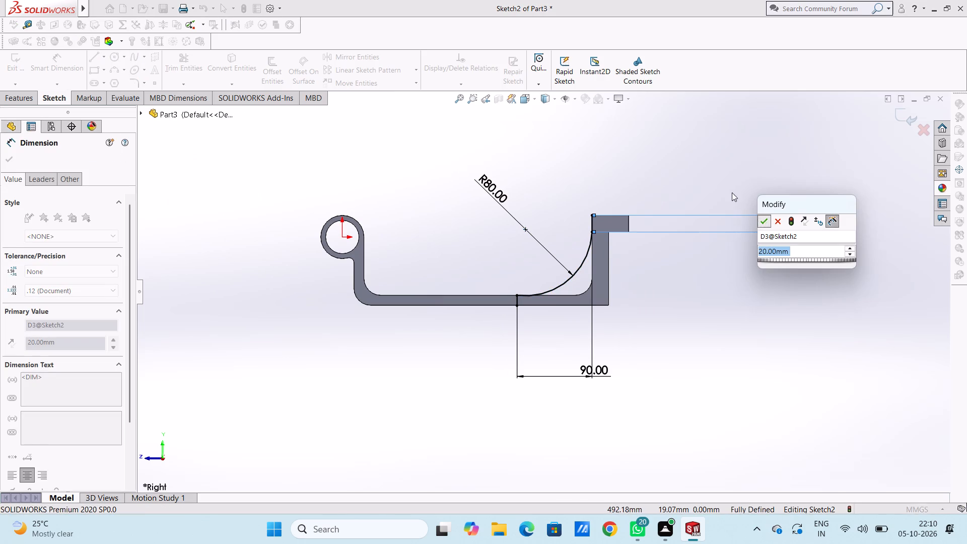
left_click(721, 183)
Delete the short vertical sketch line crossing the bracket floor's thickness at the arc's lower end.
scroll(572, 293, "down", 5)
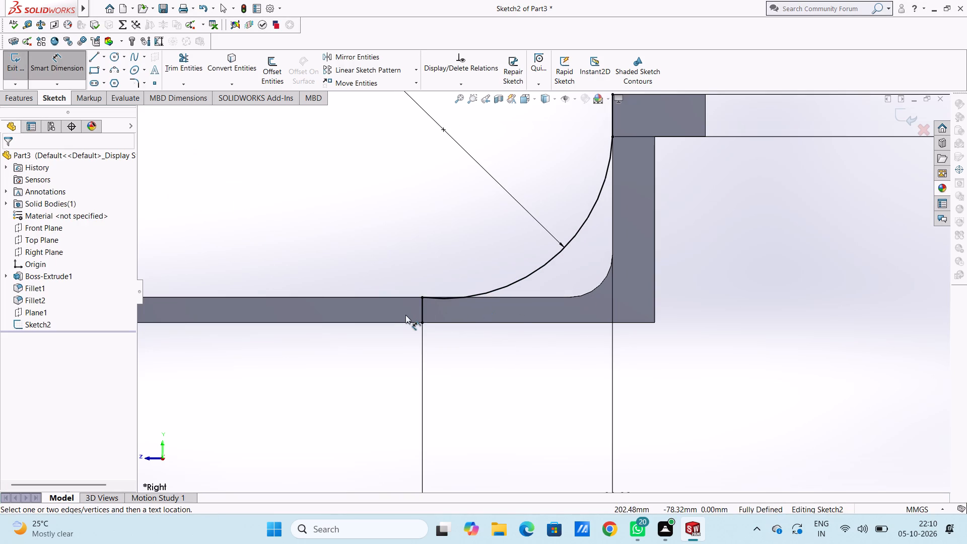
left_click(421, 312)
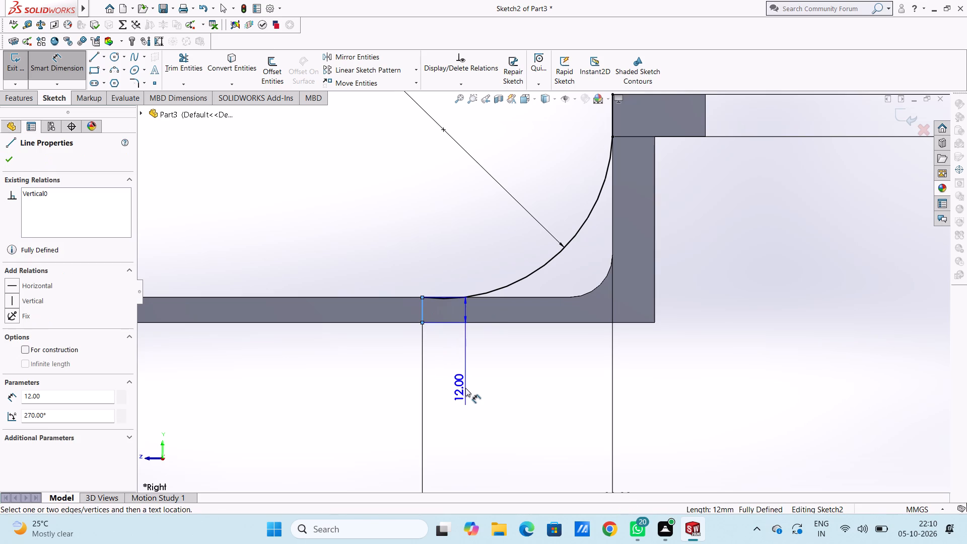
key("Delete")
Create a 12 mm thick rib from the arc profile, thickened on both sides, with the material side flipped toward the bracket.
scroll(465, 388, "up", 4)
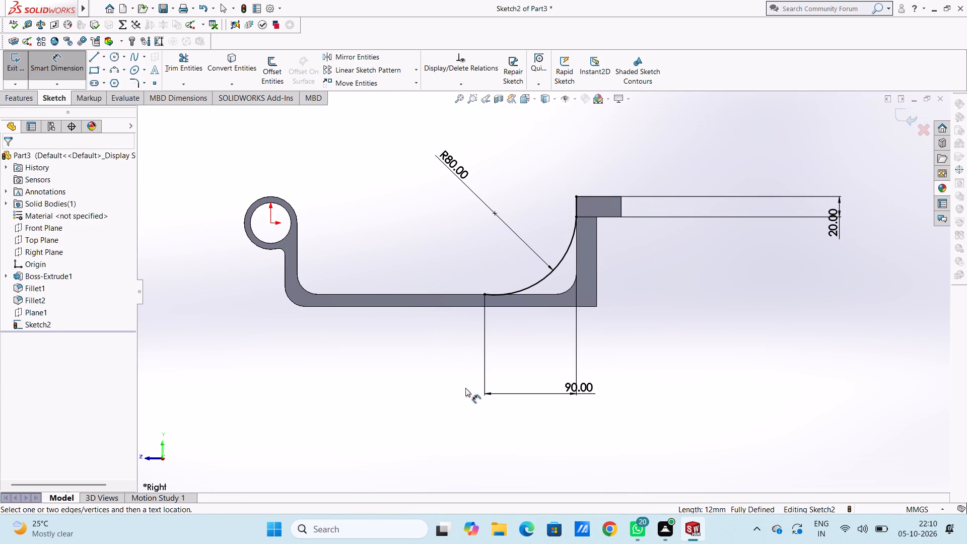
middle_click_drag(643, 281, 647, 291)
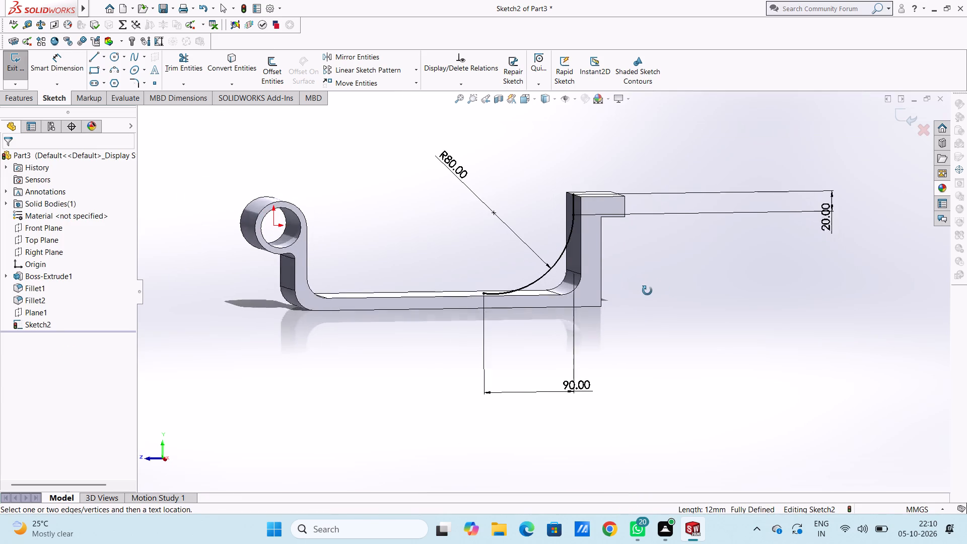
middle_click_drag(647, 291, 658, 298)
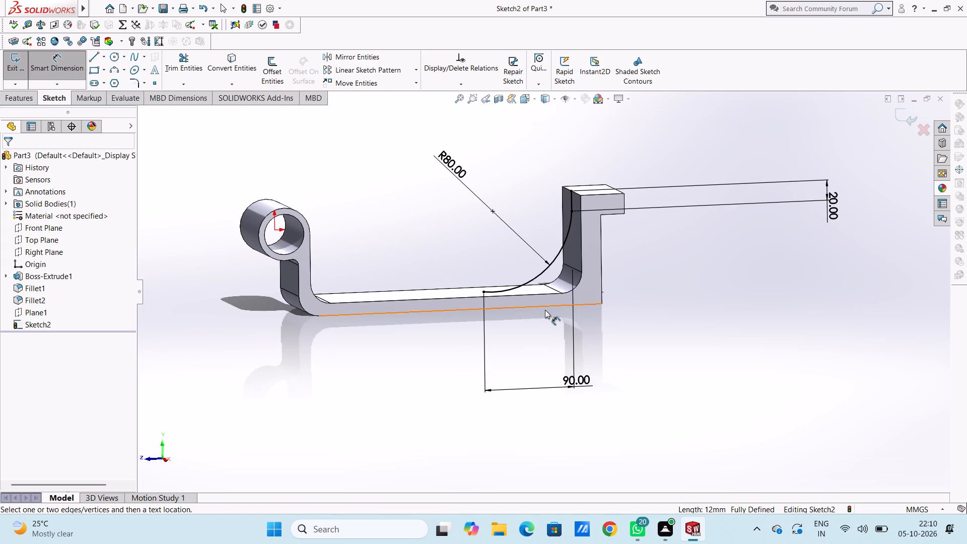
left_click(20, 99)
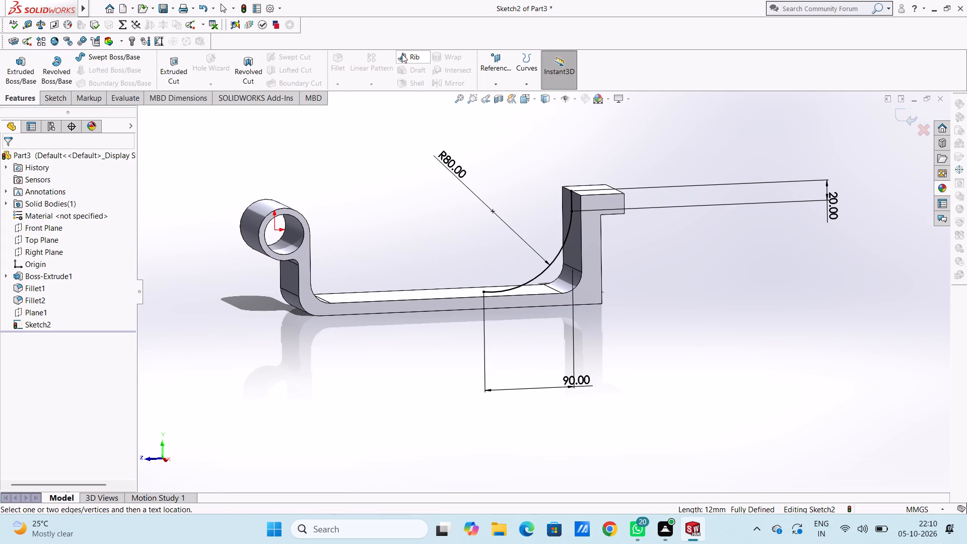
left_click(402, 54)
middle_click_drag(387, 144, 427, 174)
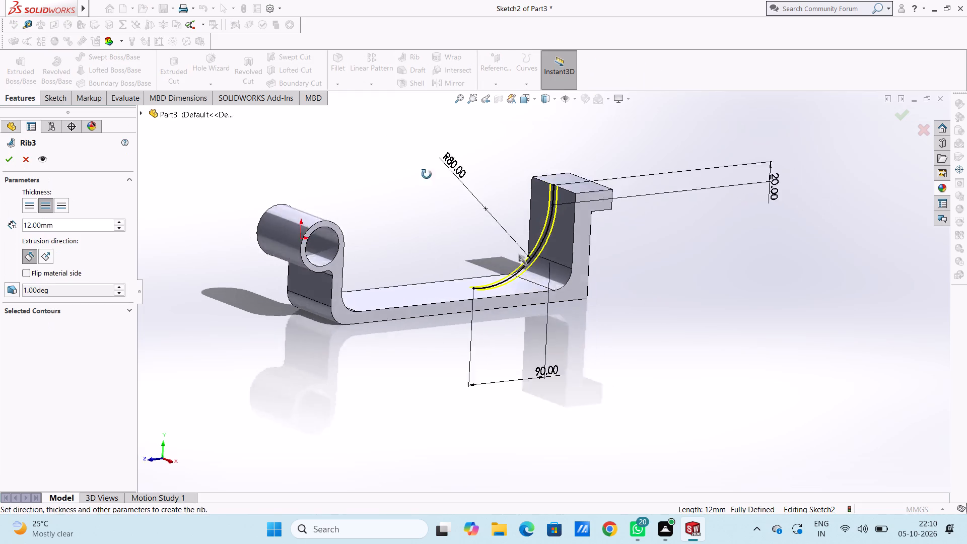
middle_click_drag(427, 174, 403, 200)
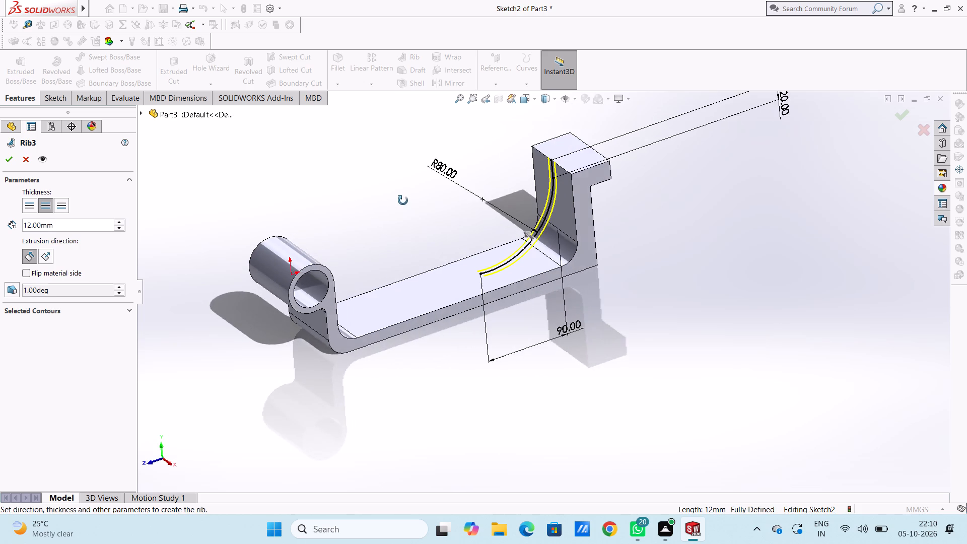
middle_click_drag(403, 200, 391, 192)
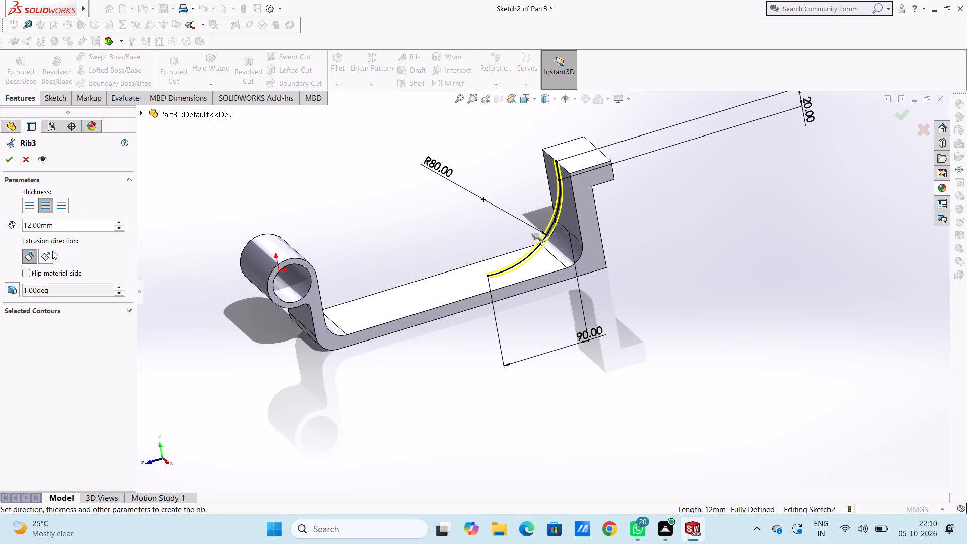
left_click(28, 274)
left_click(11, 157)
left_click(190, 204)
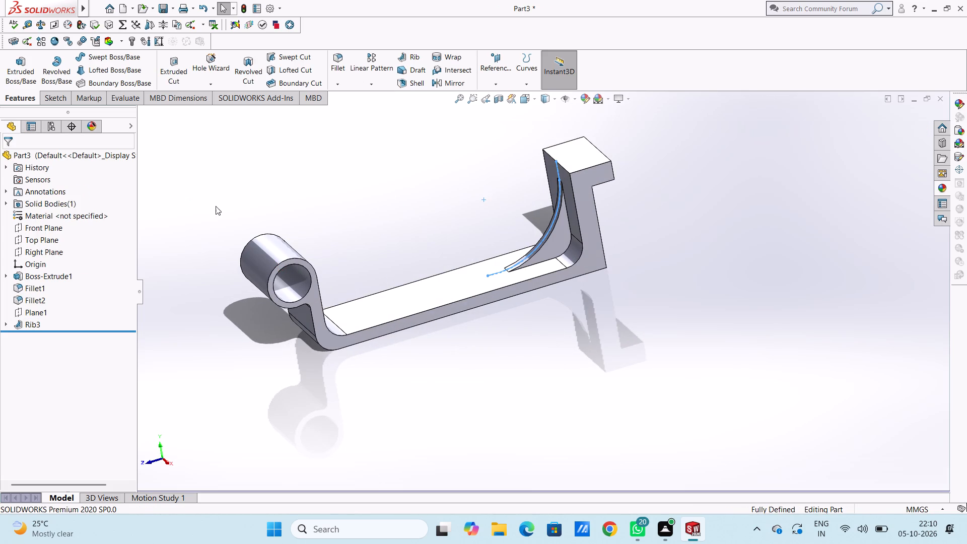
Examine the new rib and its junctions with the floor and upright wall from several angles.
middle_click_drag(261, 210, 281, 175)
scroll(408, 197, "up", 2)
middle_click_drag(456, 227, 433, 225)
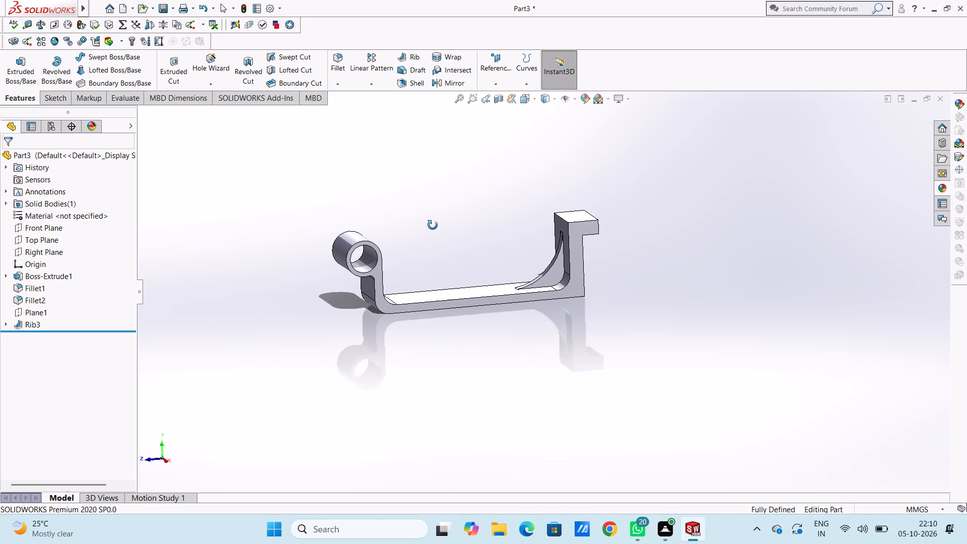
middle_click_drag(433, 225, 437, 225)
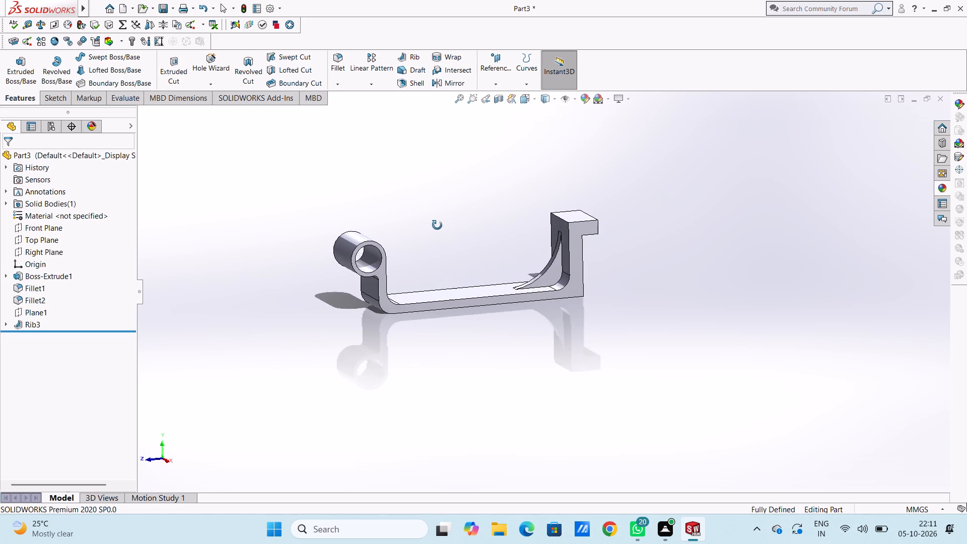
middle_click_drag(437, 225, 456, 224)
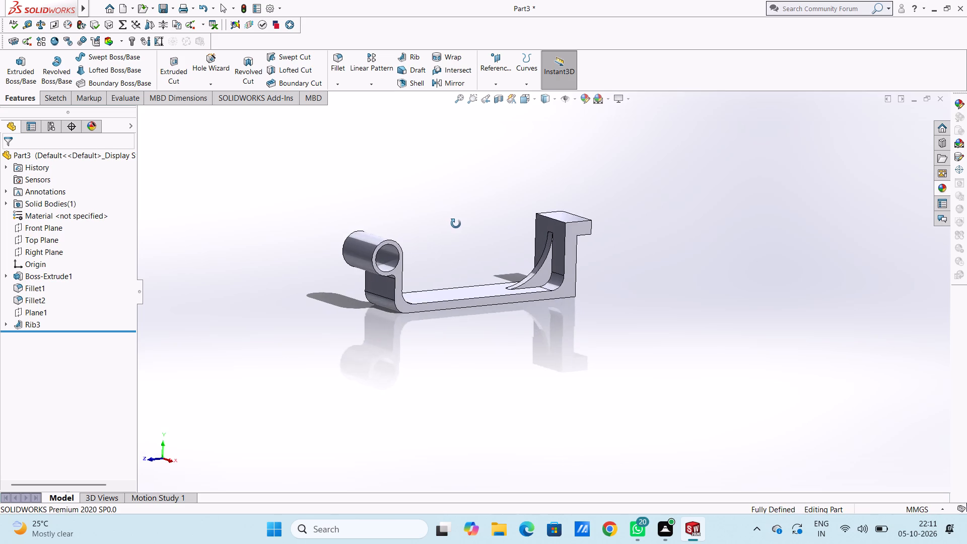
middle_click_drag(456, 224, 425, 225)
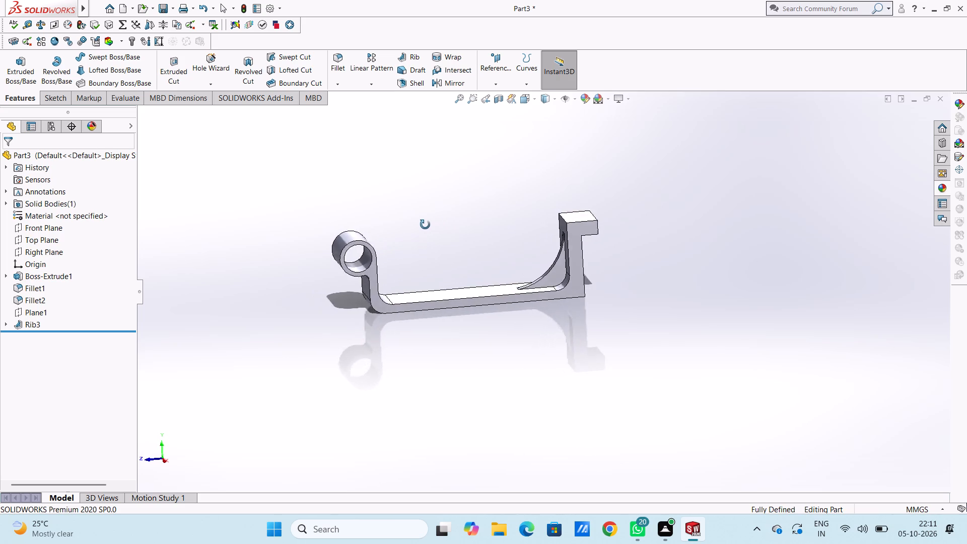
middle_click_drag(425, 225, 519, 260)
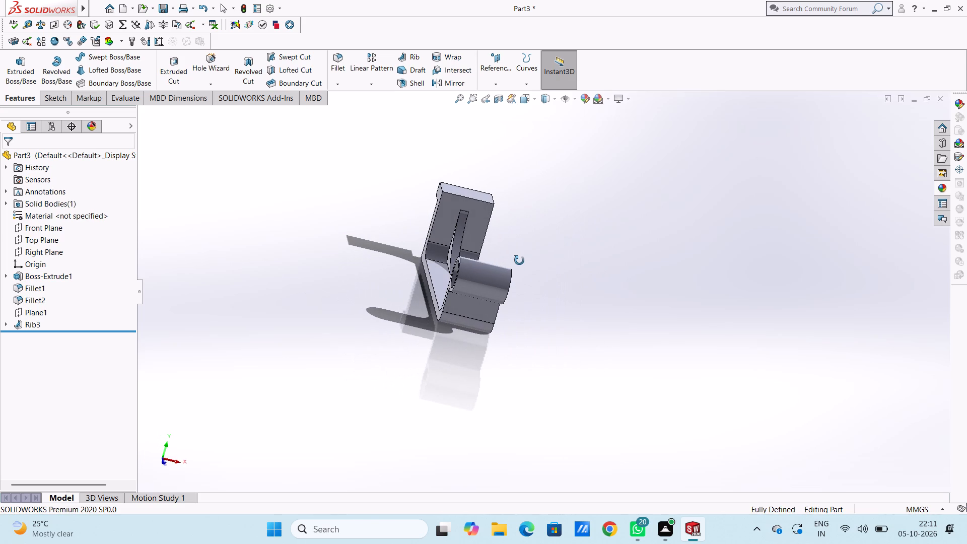
middle_click_drag(519, 260, 441, 252)
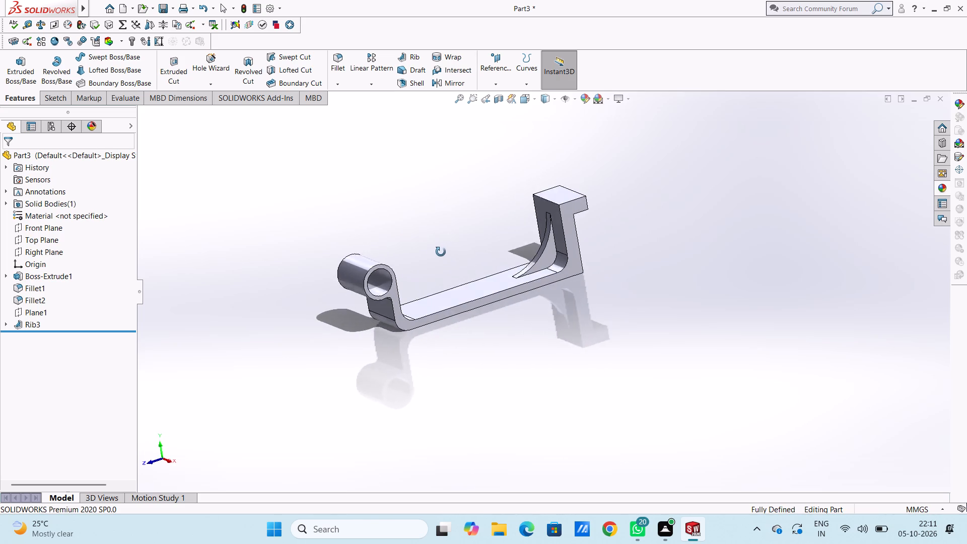
middle_click_drag(441, 252, 424, 250)
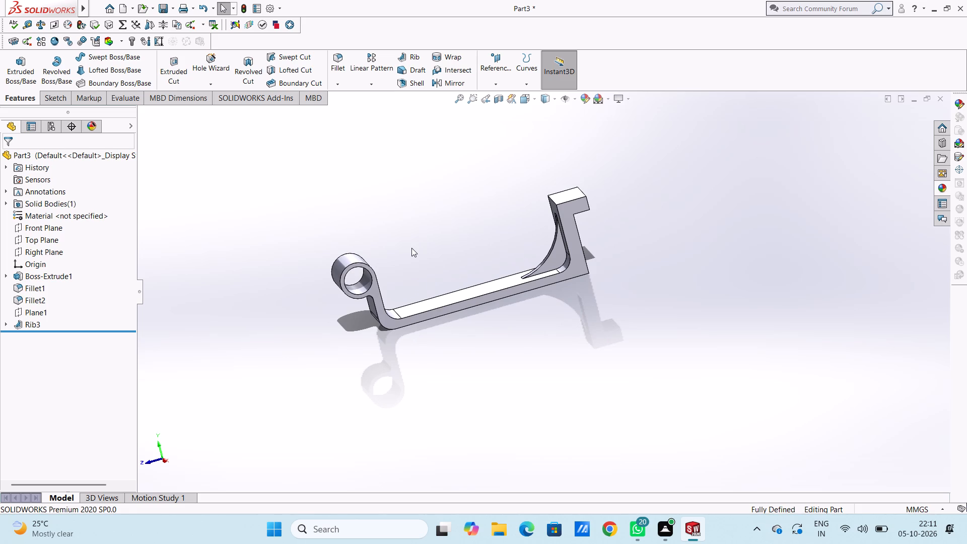
middle_click_drag(411, 248, 429, 245)
middle_click_drag(429, 245, 425, 209)
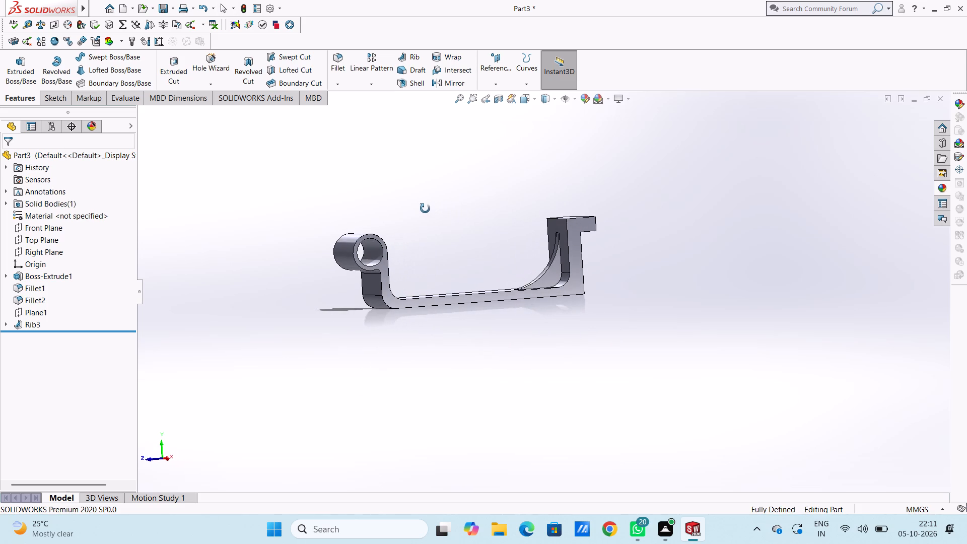
middle_click_drag(425, 209, 515, 227)
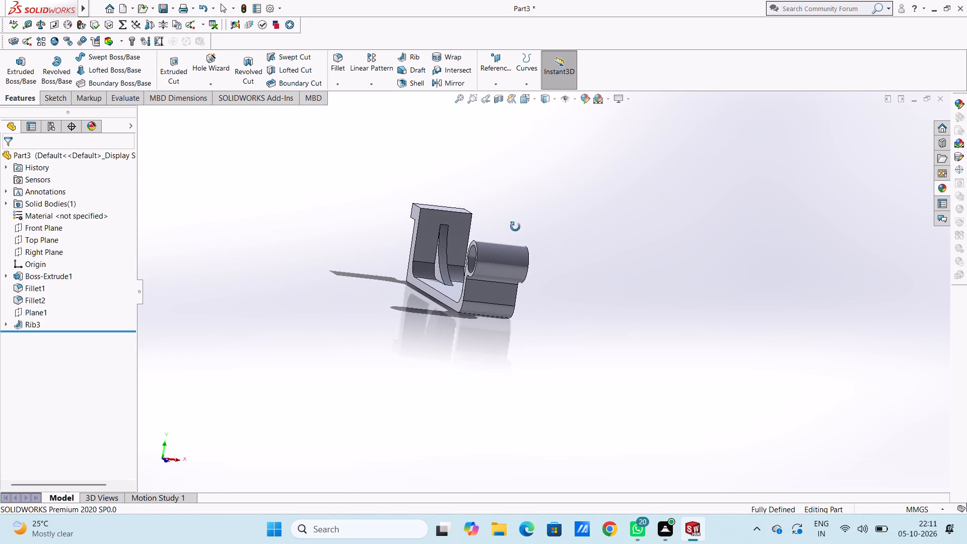
middle_click_drag(515, 227, 516, 227)
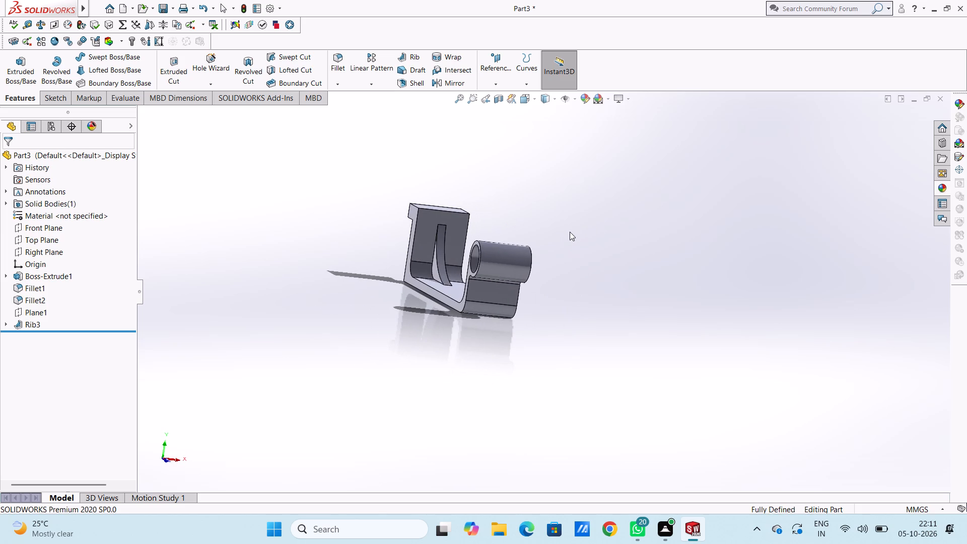
Start a sketch on the upright wall's ring-facing face and draw a 76 by about 20 mm full-width rectangle down from its top edge.
key("ctrl+1")
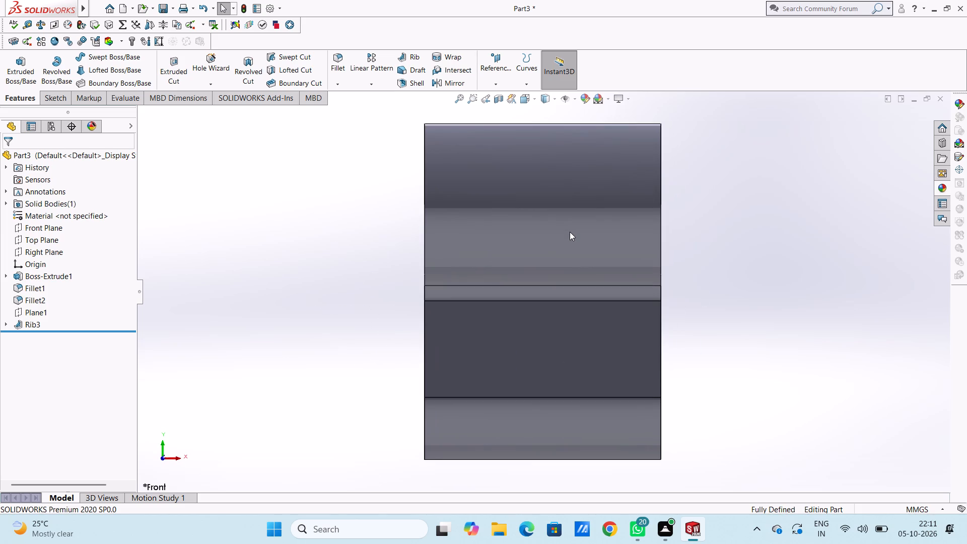
scroll(570, 232, "up", 5)
middle_click_drag(586, 188, 586, 229)
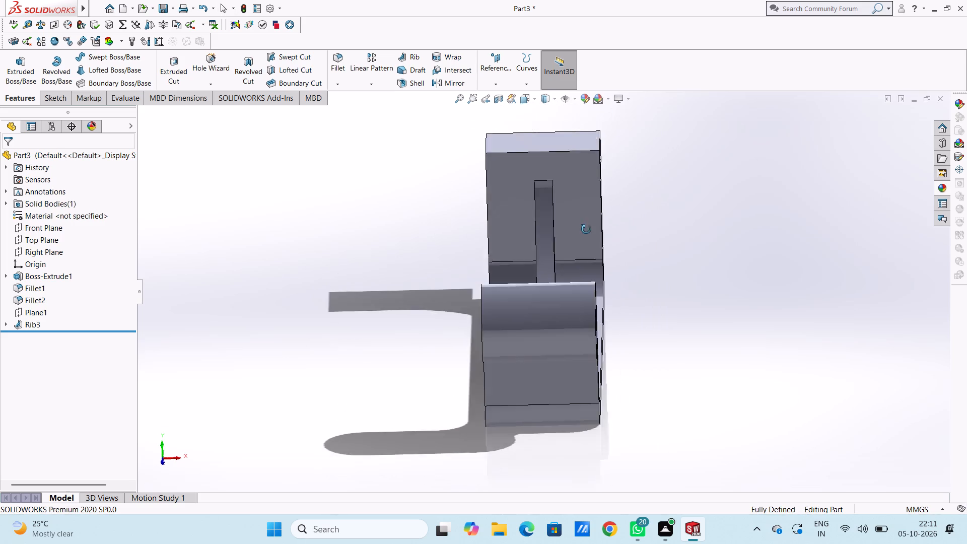
middle_click_drag(586, 229, 588, 219)
left_click(566, 185)
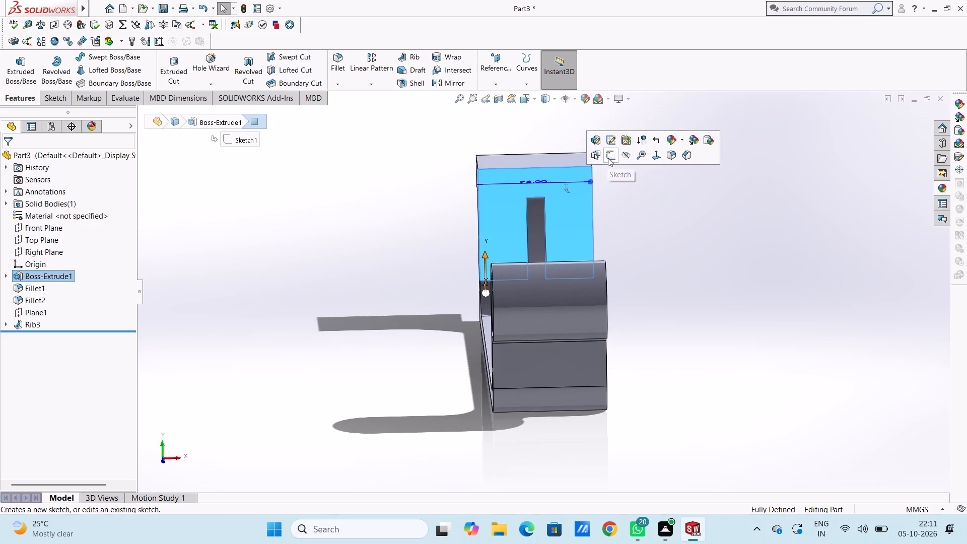
left_click(608, 158)
left_click(404, 213)
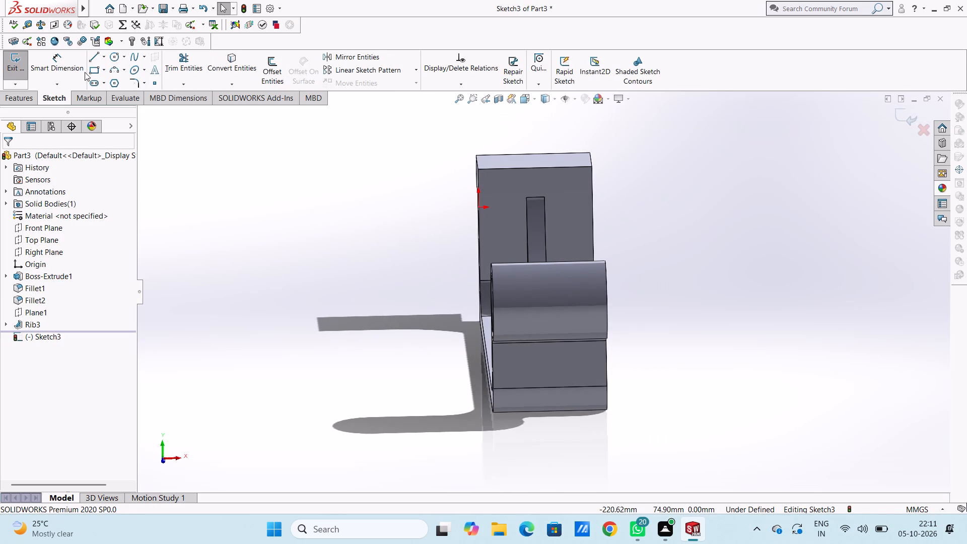
left_click(92, 70)
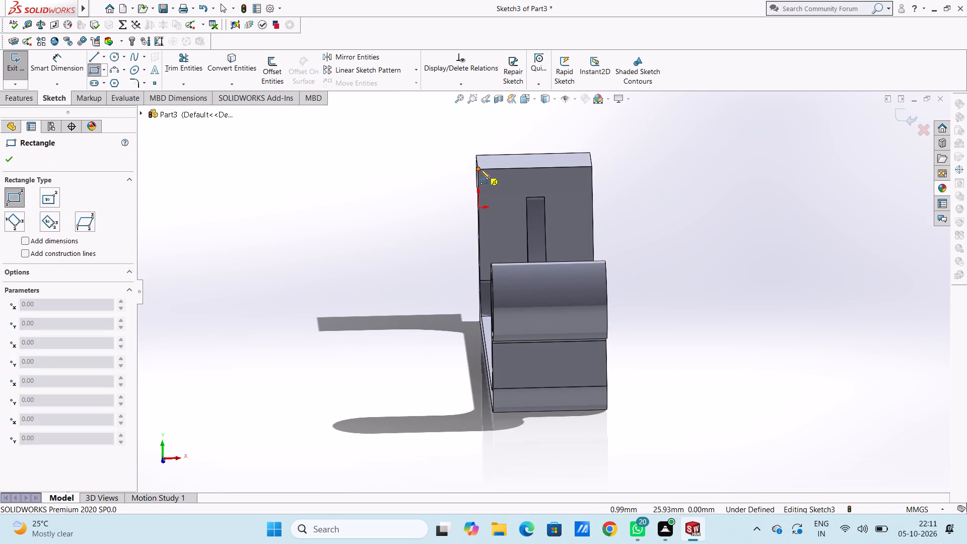
left_click(480, 169)
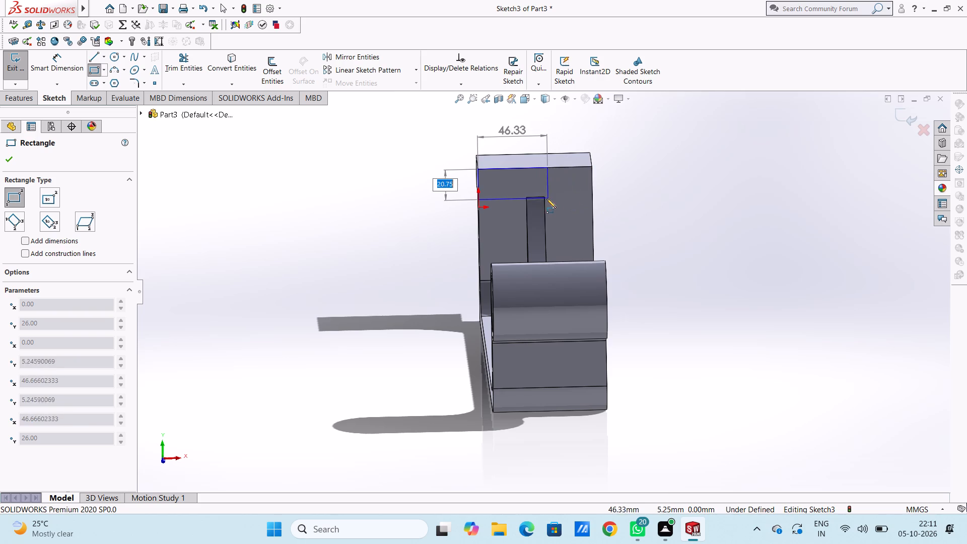
left_click(594, 197)
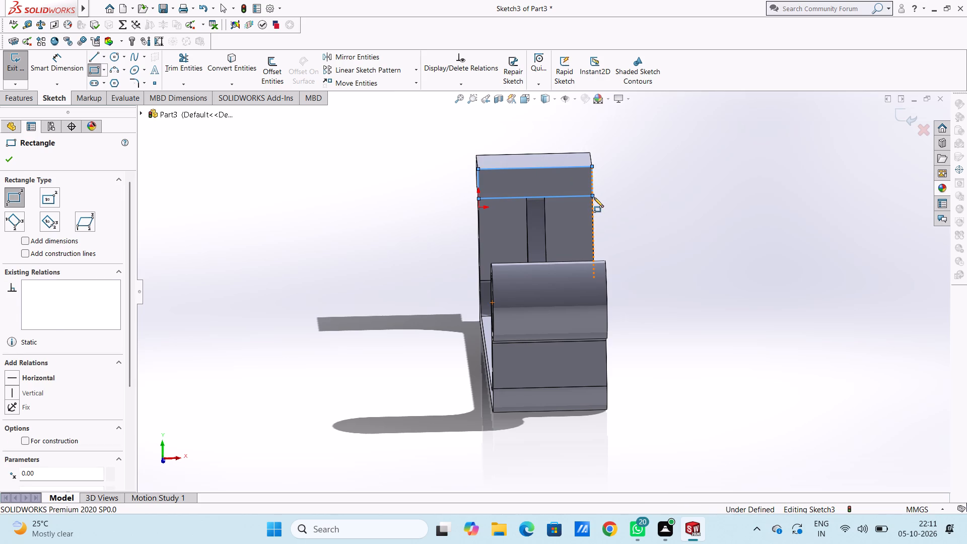
key("Escape")
key("Escape")
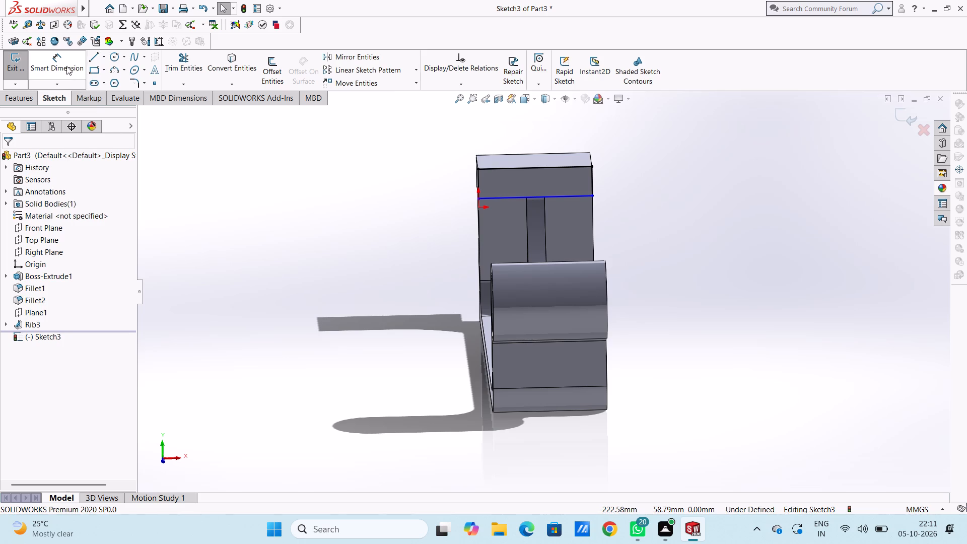
Dimension the height of the rectangle on the upright wall as 20 mm.
left_click(66, 65)
left_click(480, 179)
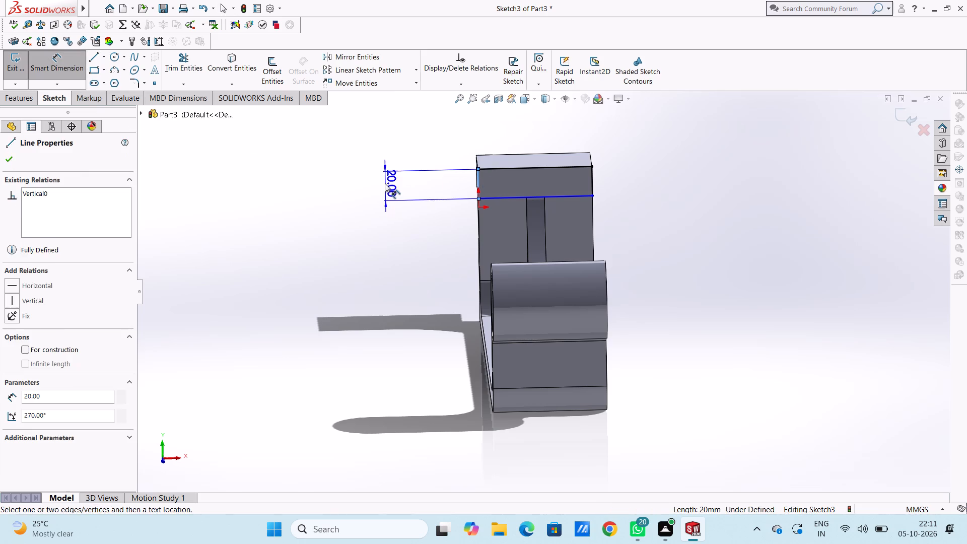
left_click(385, 183)
left_click(339, 170)
left_click(321, 211)
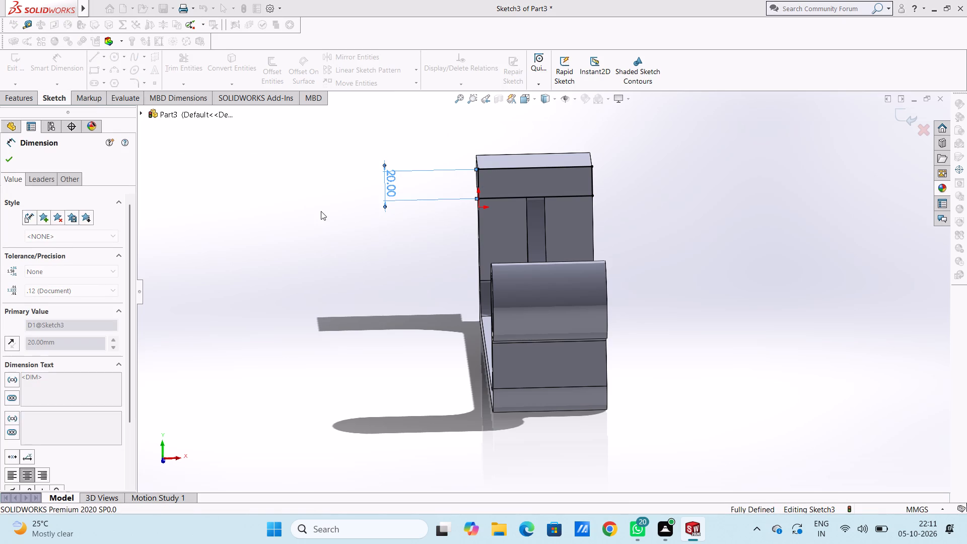
key("Escape")
key("Escape")
Cut-extrude the rectangle 50 mm blind through the upright wall to remove its top portion.
middle_click_drag(394, 315, 363, 317)
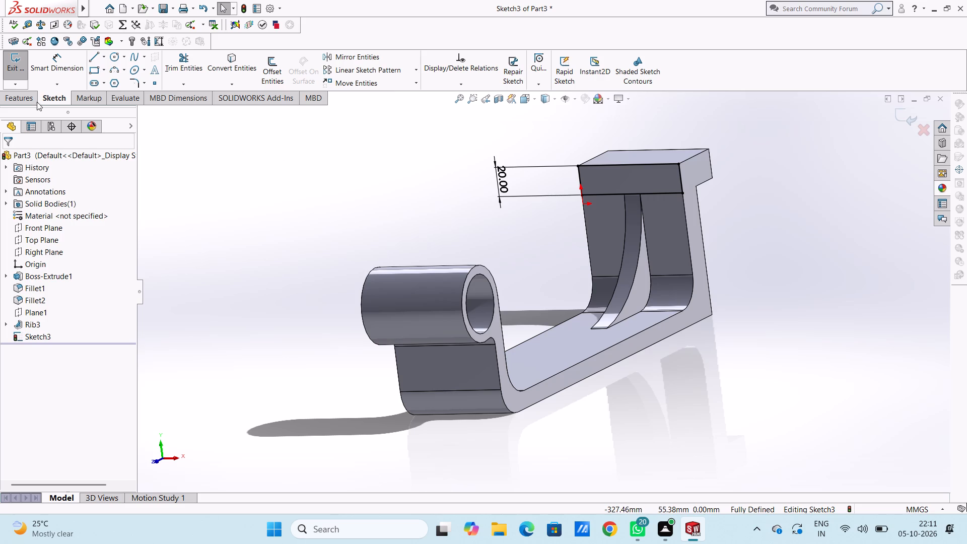
left_click(21, 96)
left_click(176, 65)
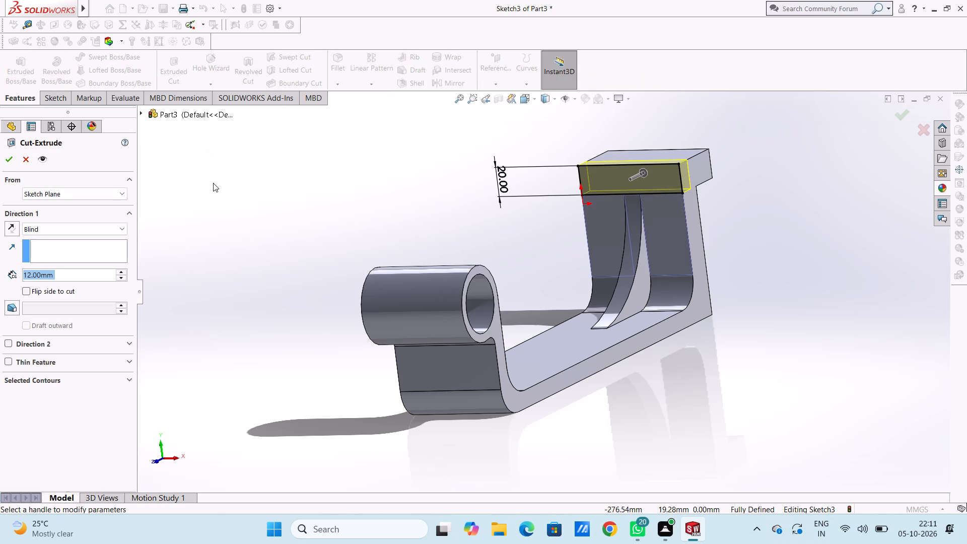
type("50")
key("Return")
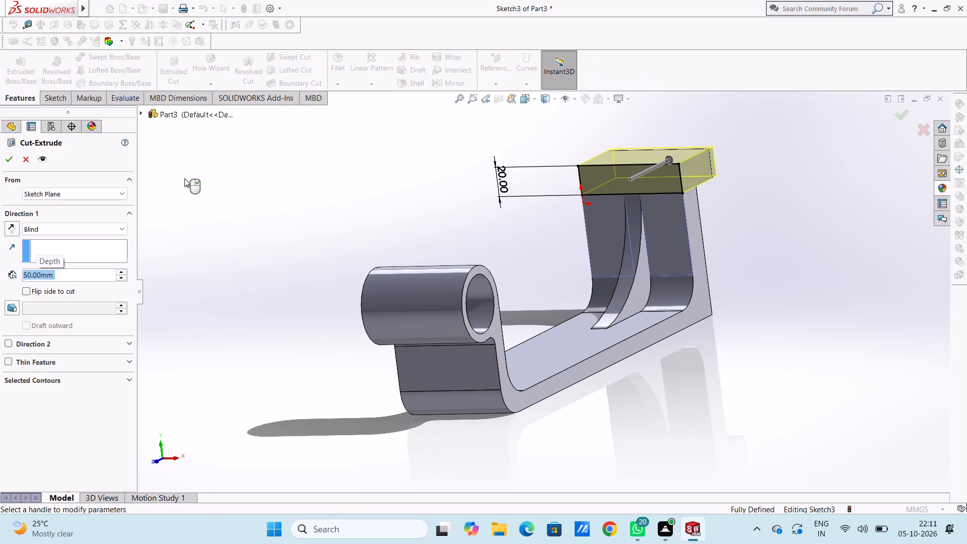
left_click(4, 163)
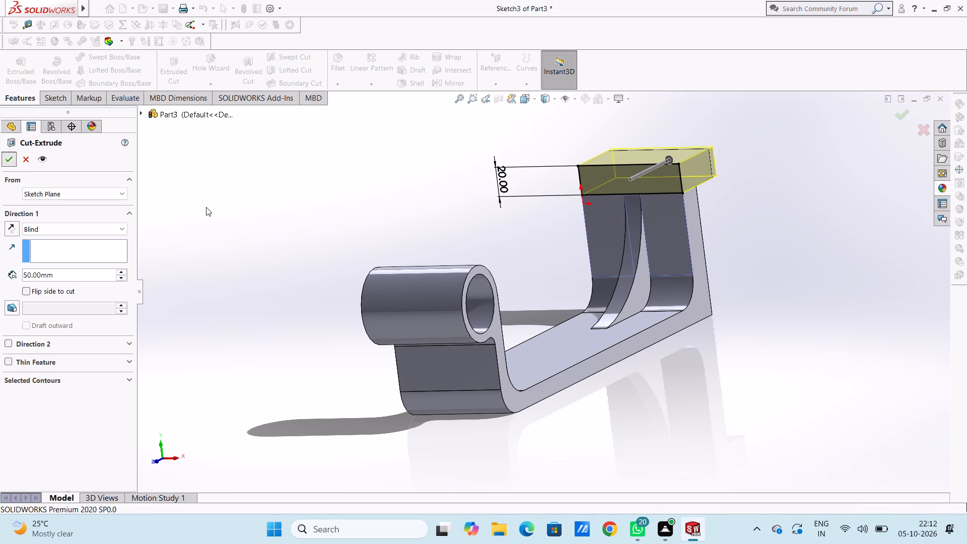
left_click(206, 207)
Start a sketch on the upright wall's top face and draw a 76 by 44 mm rectangle from its ring-side edge, extending past the back.
middle_click_drag(216, 211, 277, 220)
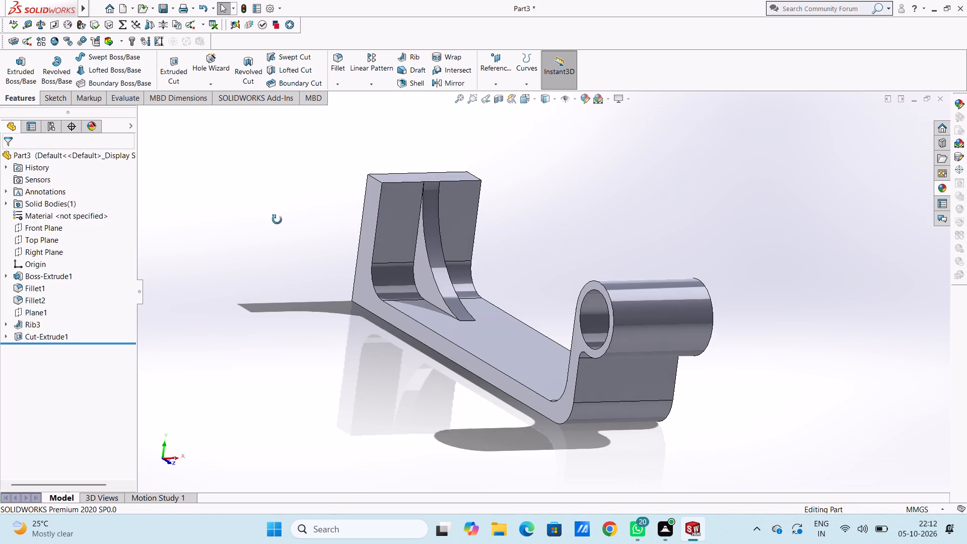
middle_click_drag(277, 220, 187, 200)
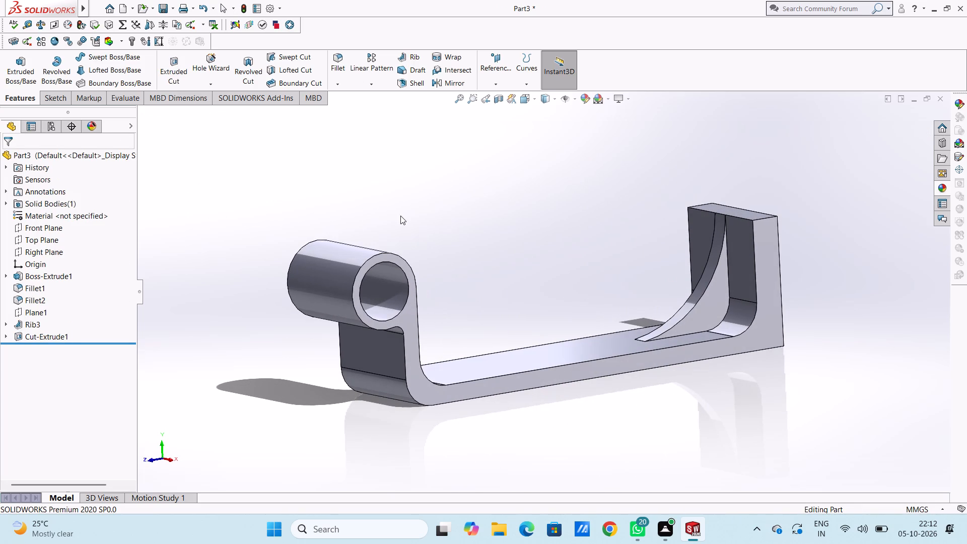
key("ctrl+5")
scroll(400, 216, "up", 5)
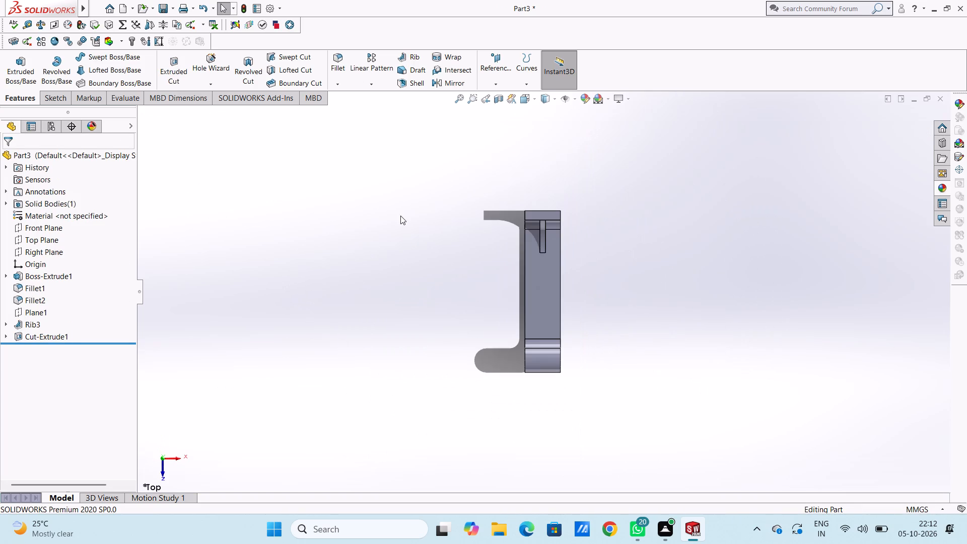
scroll(550, 186, "down", 4)
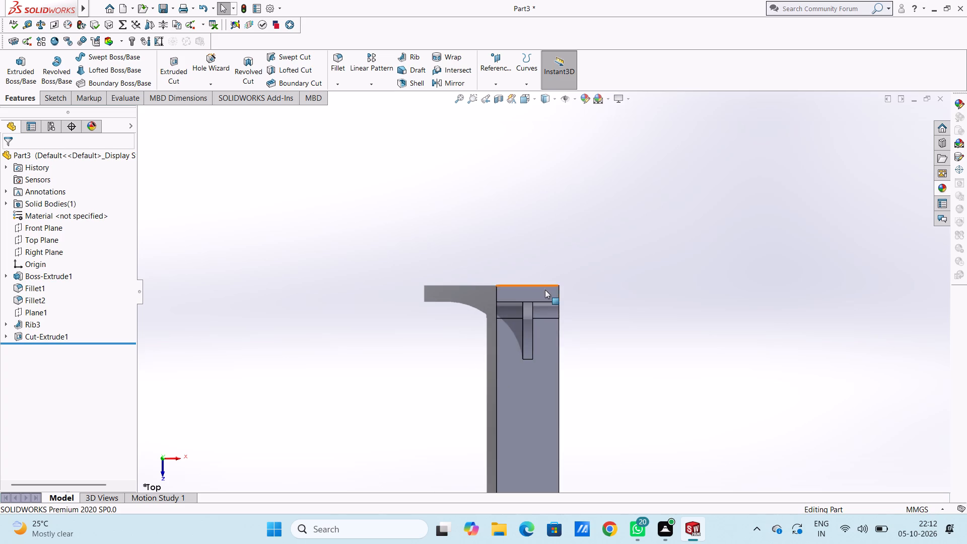
left_click(545, 292)
left_click(587, 267)
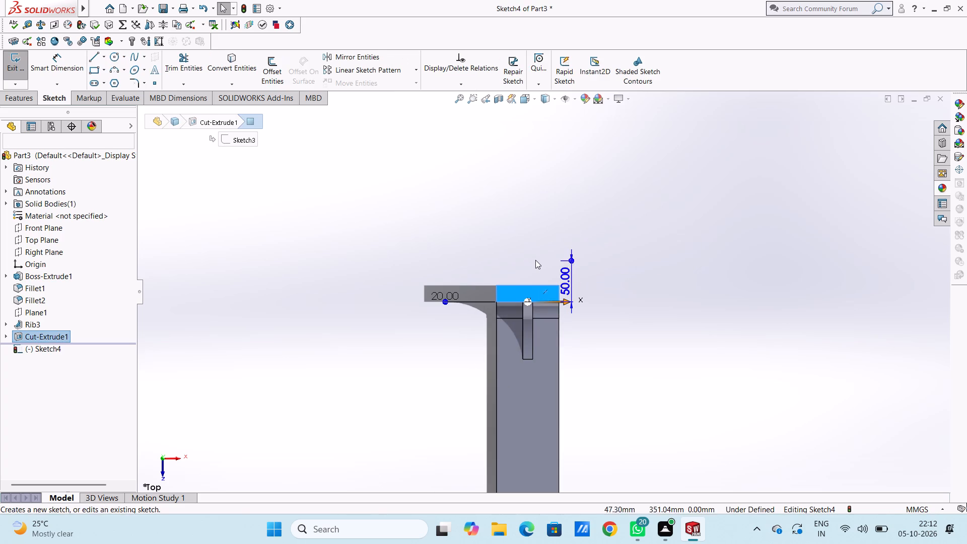
left_click(535, 259)
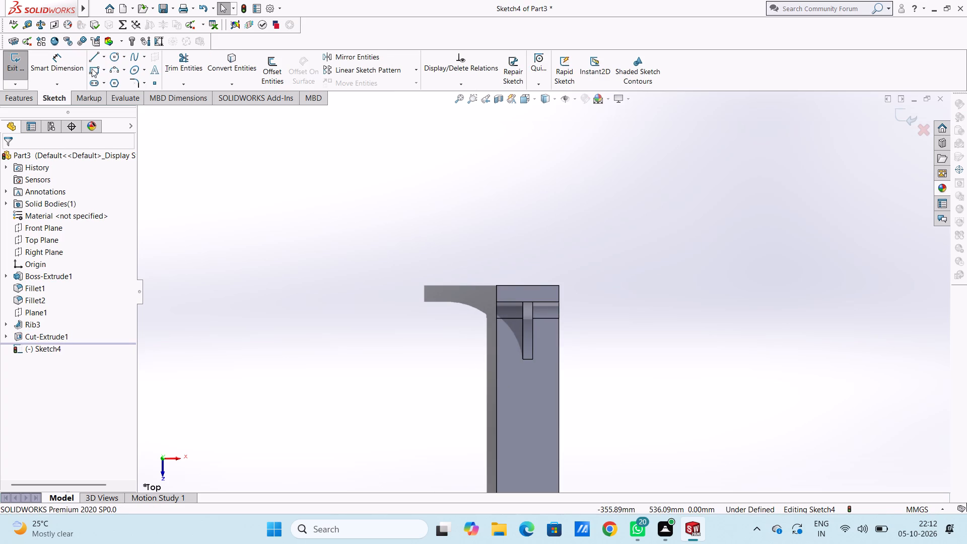
left_click(92, 69)
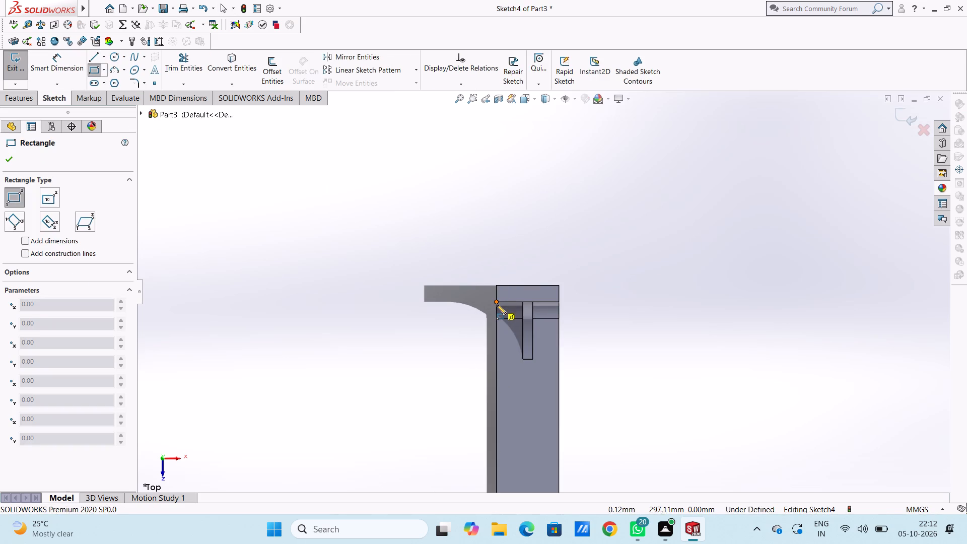
left_click(497, 305)
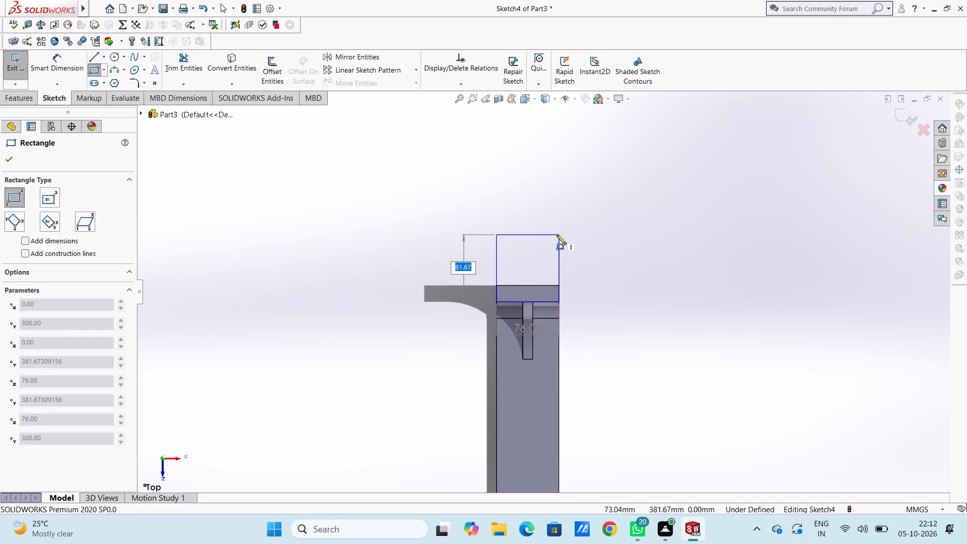
type("44")
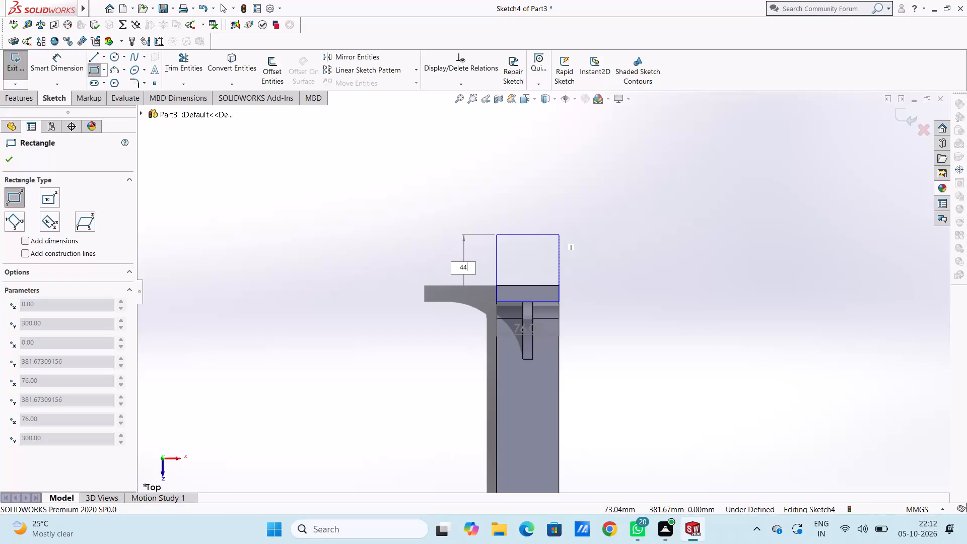
key("Return")
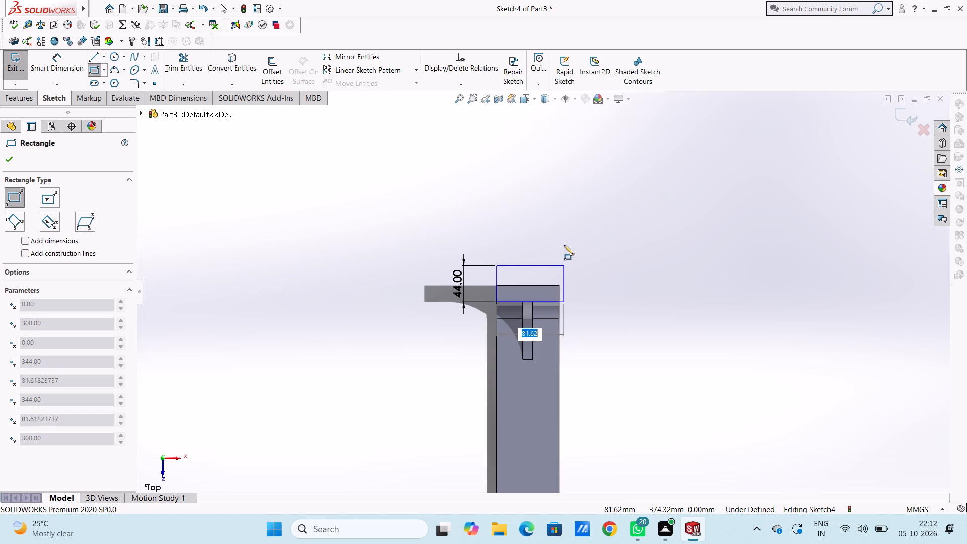
left_click(559, 303)
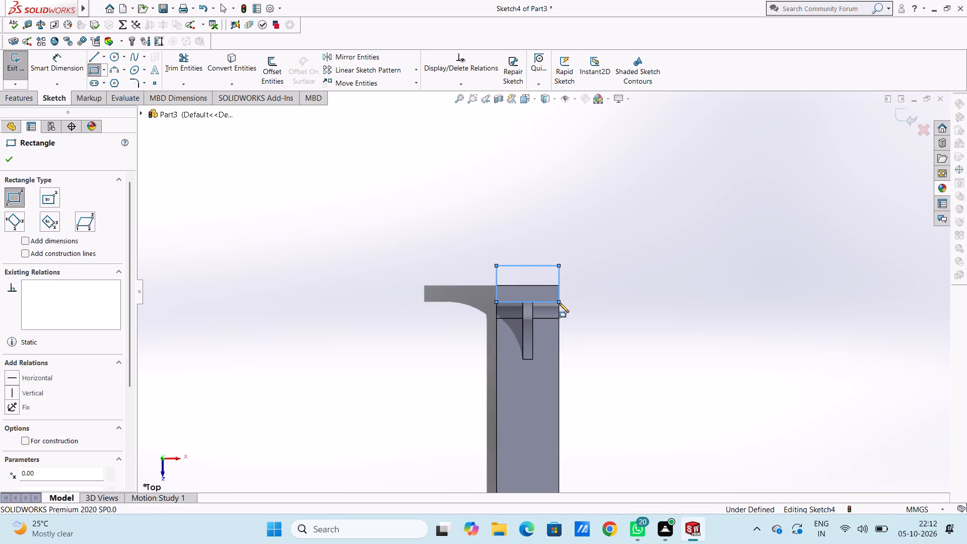
key("Escape")
key("Escape")
Dimension the top-face rectangle as 44 mm deep and 76 mm wide.
middle_click_drag(591, 320, 523, 203)
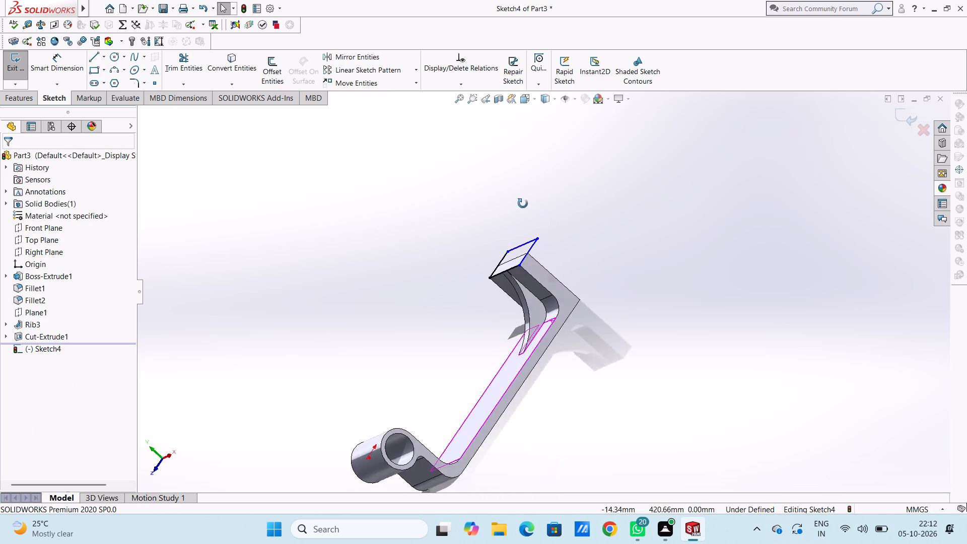
middle_click_drag(523, 203, 583, 241)
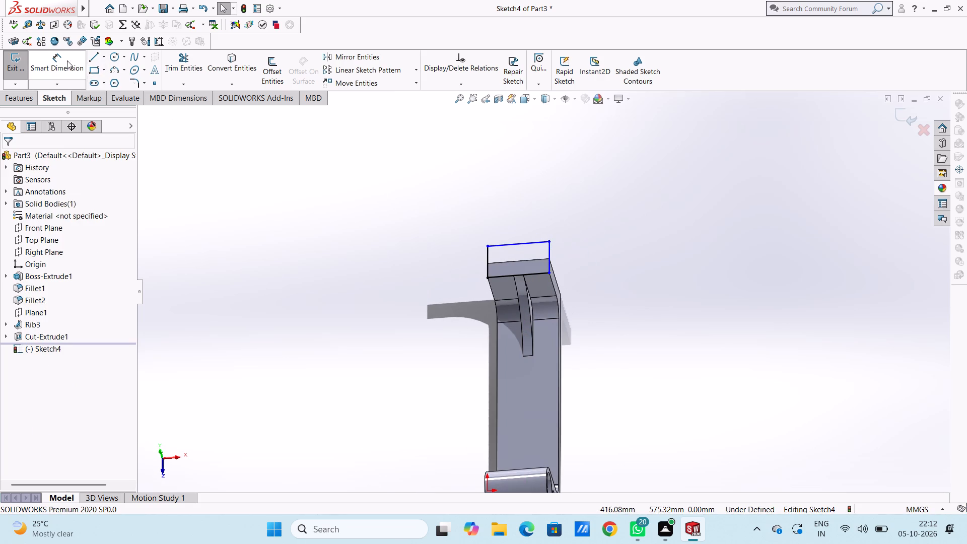
left_click(61, 58)
left_click(490, 253)
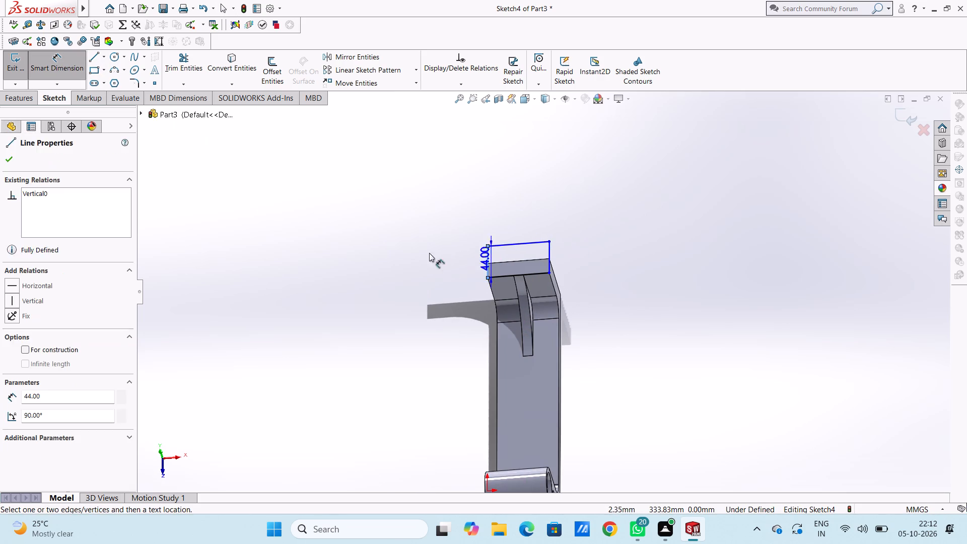
left_click(404, 255)
left_click(352, 236)
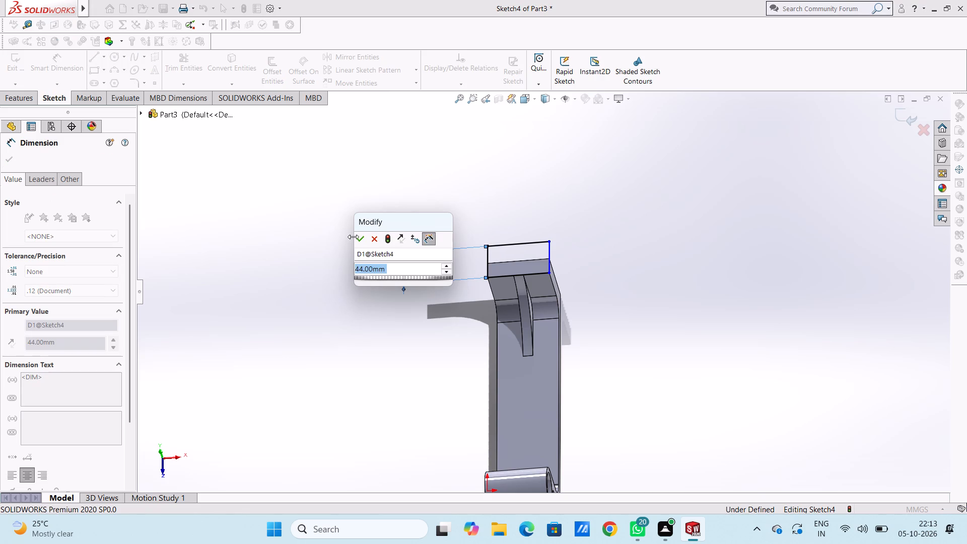
left_click(358, 240)
left_click(340, 245)
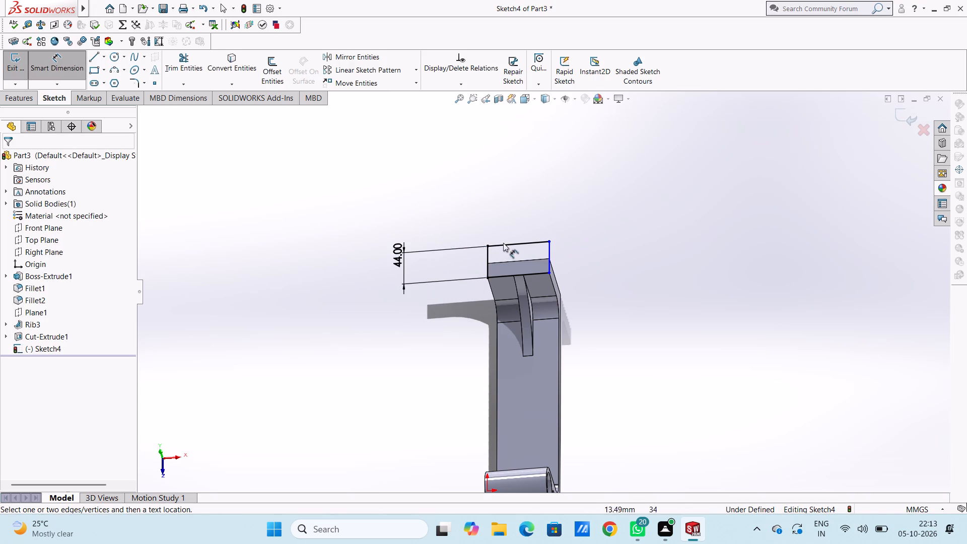
left_click(505, 244)
left_click(510, 192)
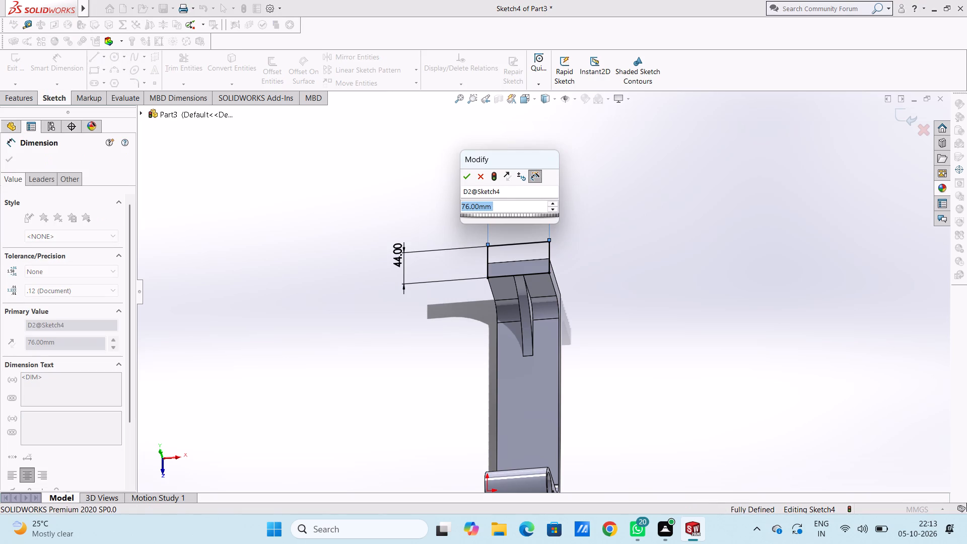
left_click(464, 175)
left_click(447, 197)
Extrude the 76 by 44 mm rectangle 15 mm in the reversed direction, down into the wall, with the result merged.
middle_click_drag(454, 202, 428, 211)
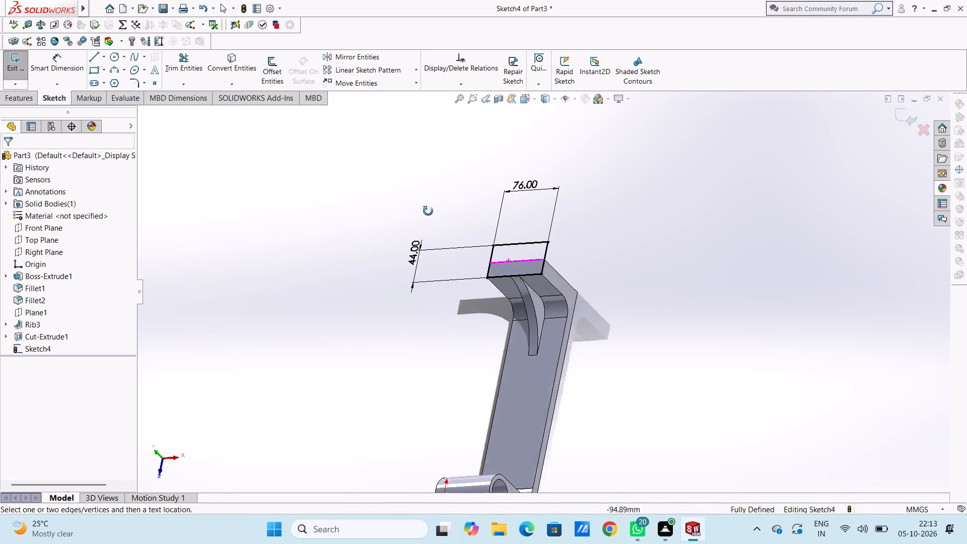
middle_click_drag(428, 211, 385, 224)
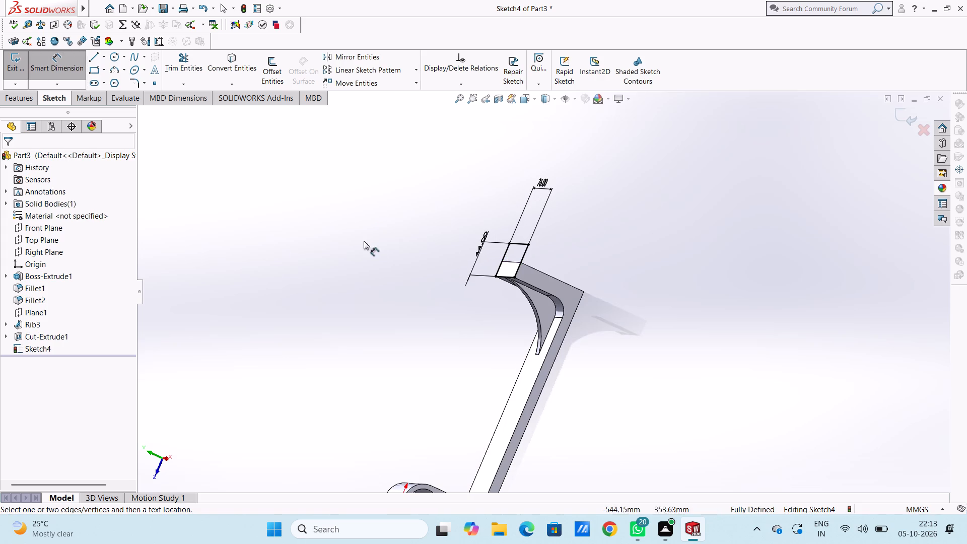
left_click(25, 99)
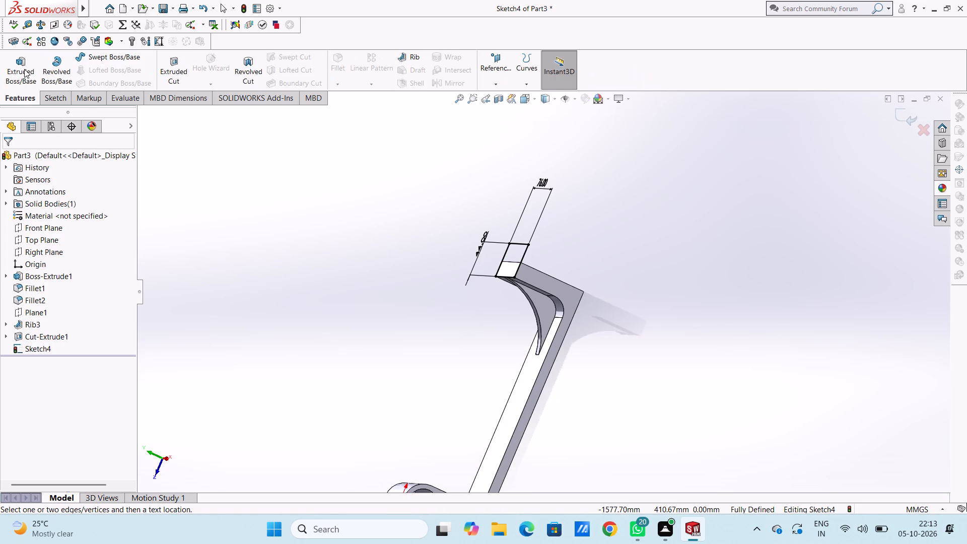
left_click(24, 64)
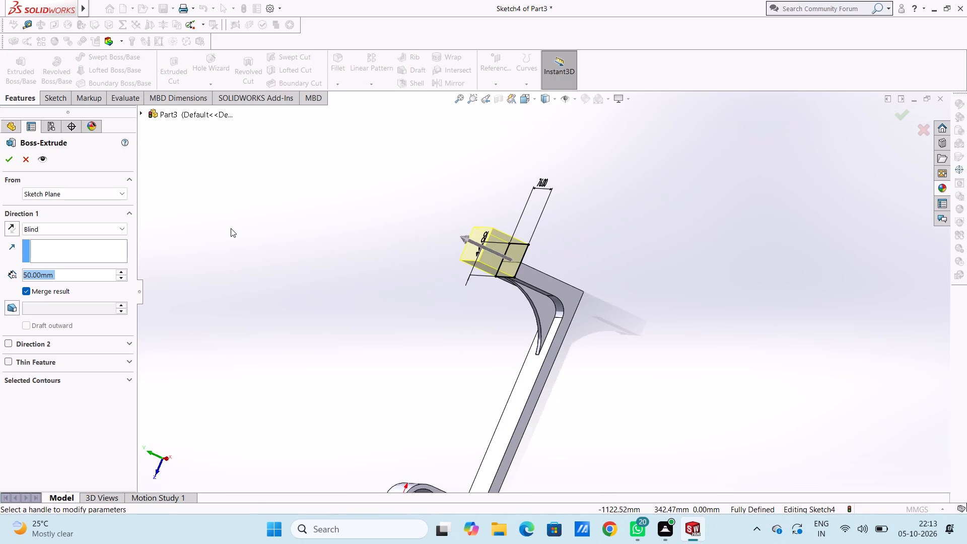
left_click(8, 226)
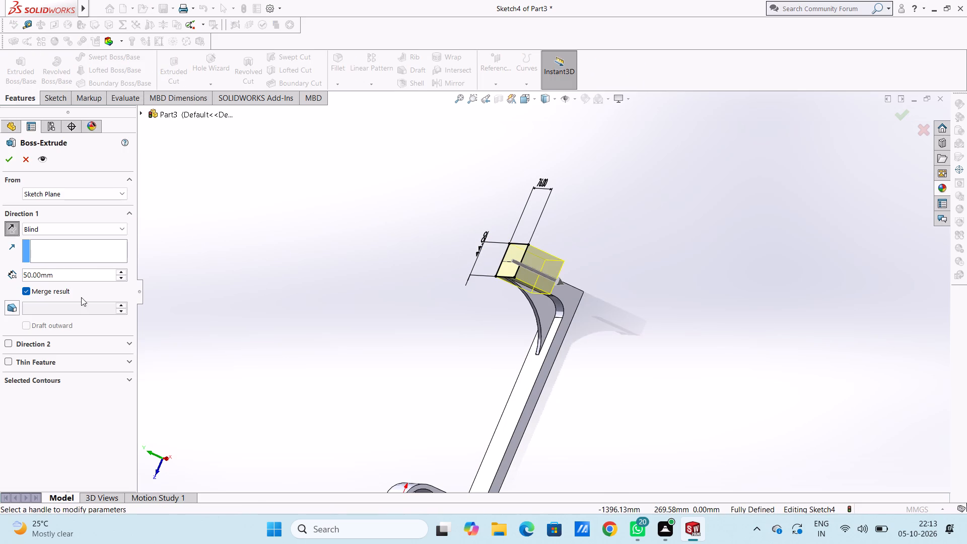
double_click(81, 276)
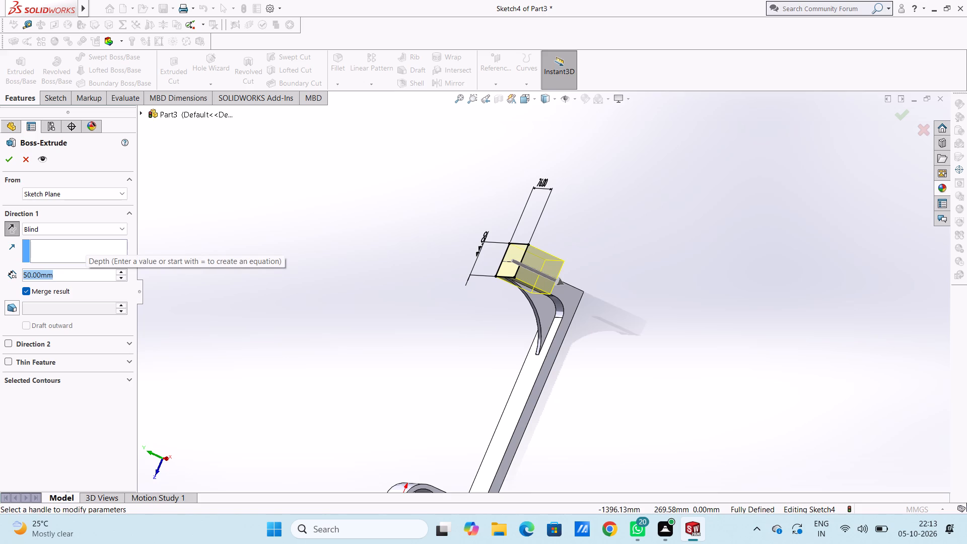
type("15")
key("Return")
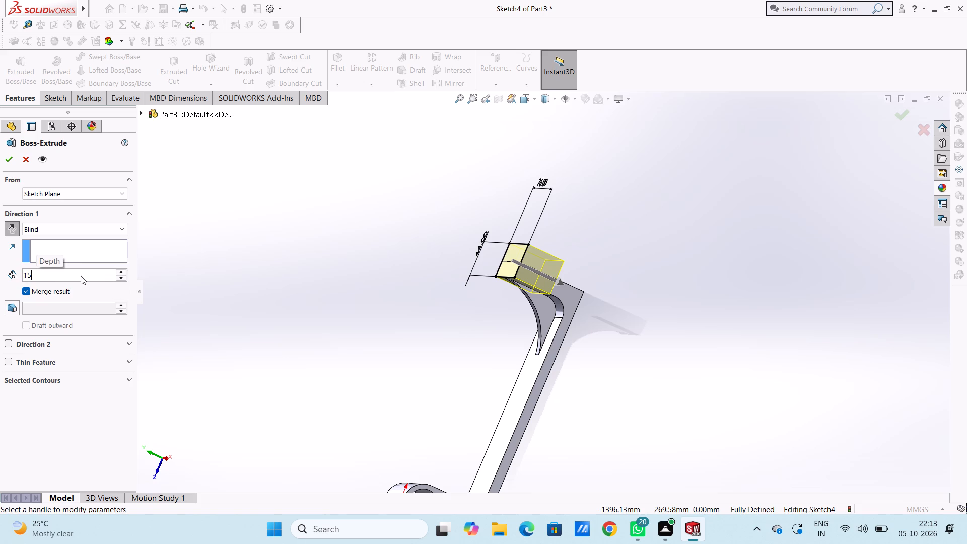
left_click(12, 156)
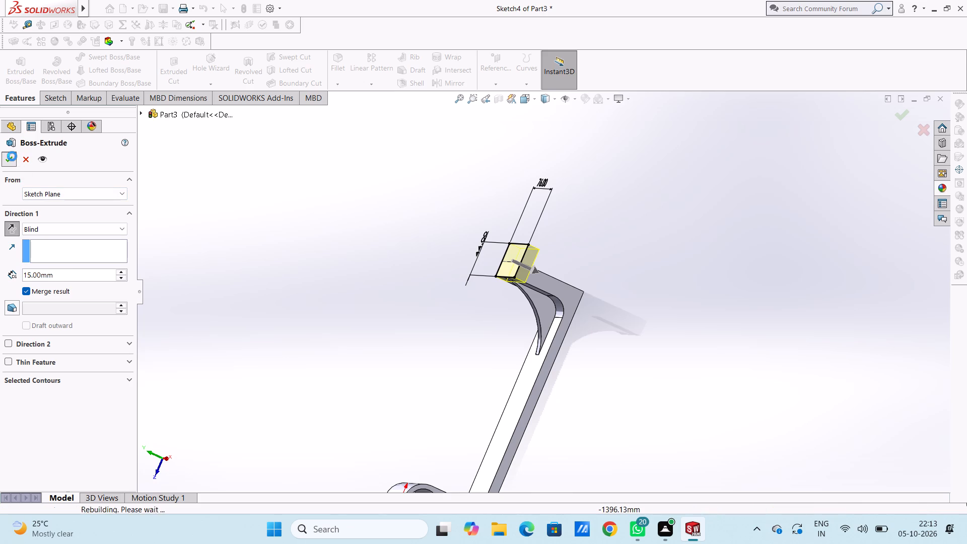
left_click(284, 285)
Examine the bracket with its new top flange from several angles and in the isometric view.
middle_click_drag(301, 309, 355, 233)
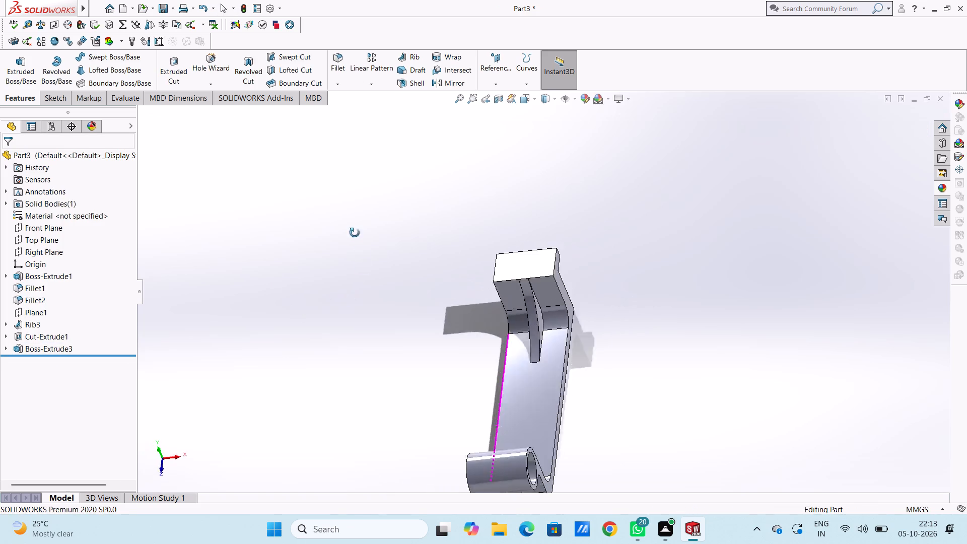
middle_click_drag(355, 233, 307, 196)
middle_click_drag(384, 285, 364, 315)
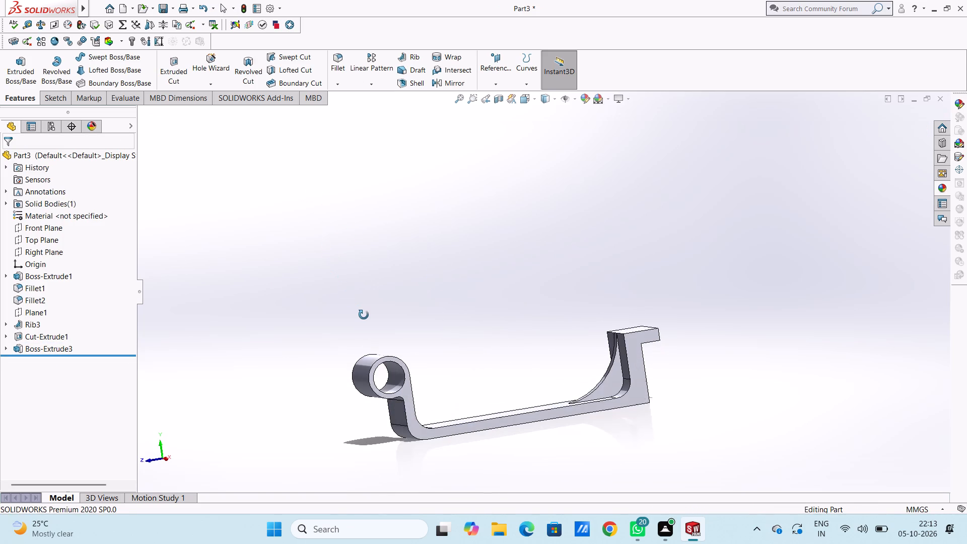
middle_click_drag(364, 315, 402, 318)
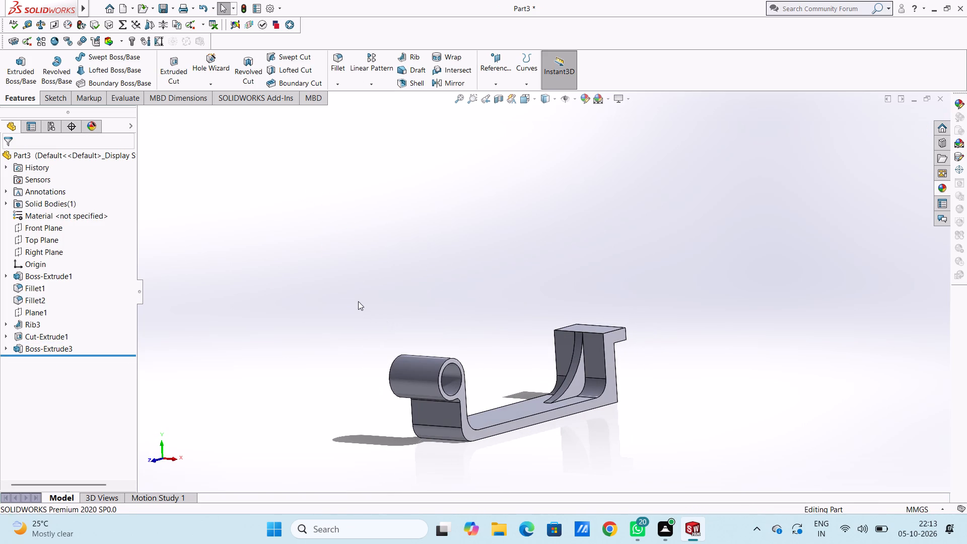
key("ctrl+7")
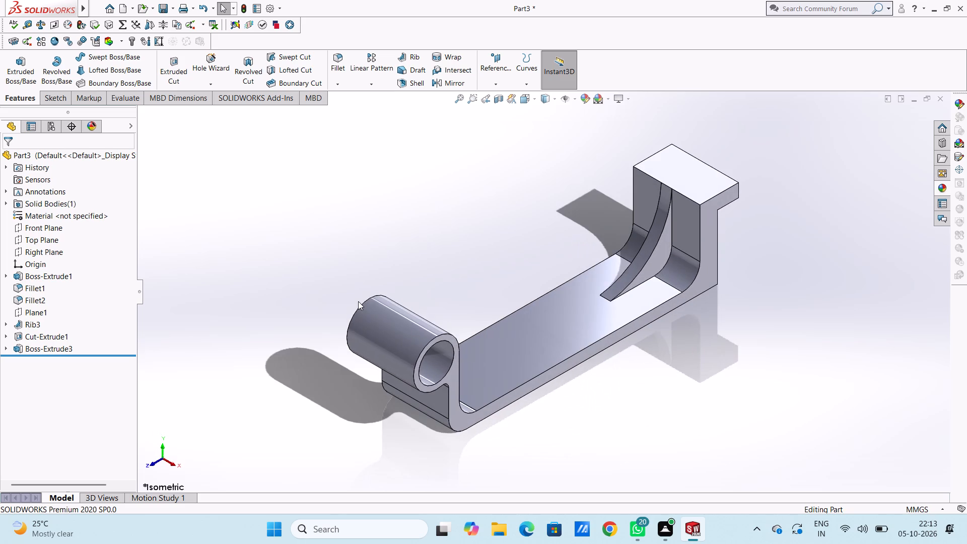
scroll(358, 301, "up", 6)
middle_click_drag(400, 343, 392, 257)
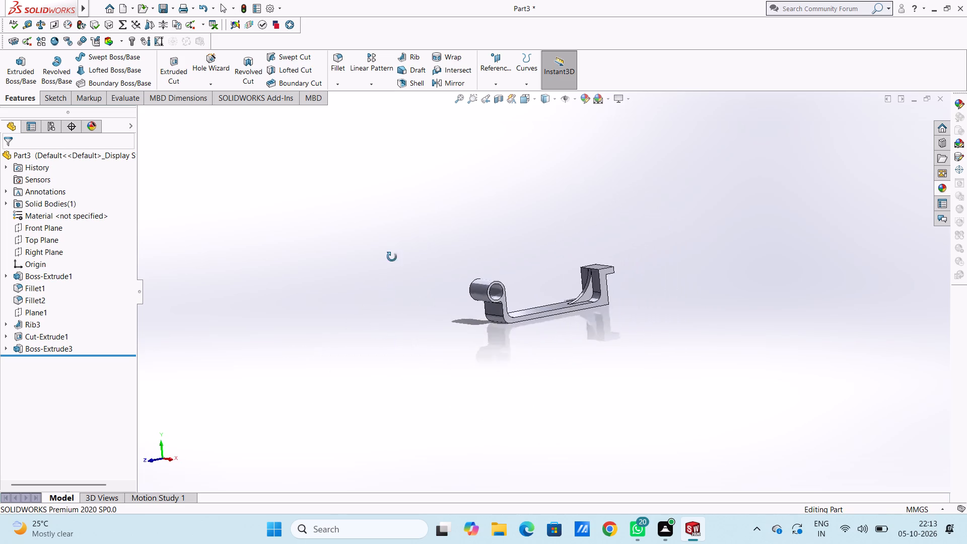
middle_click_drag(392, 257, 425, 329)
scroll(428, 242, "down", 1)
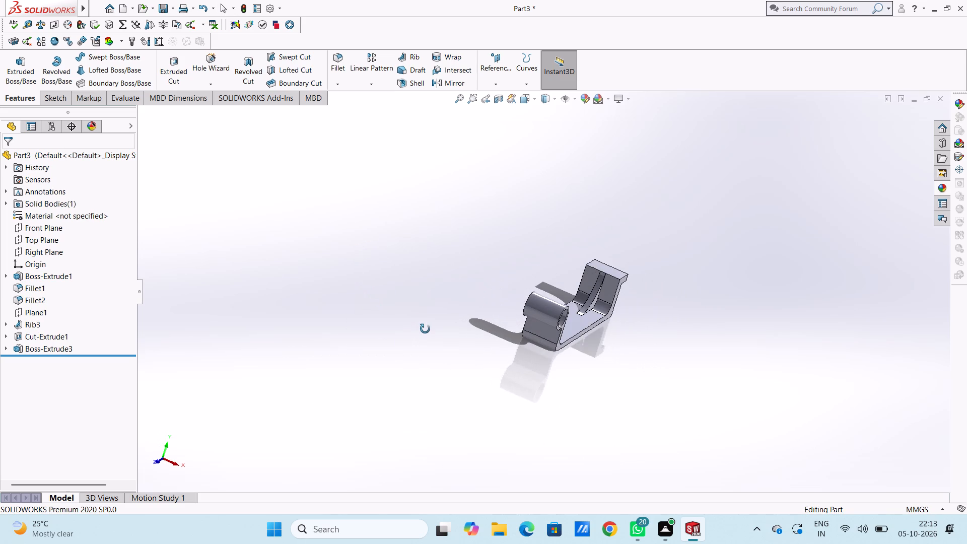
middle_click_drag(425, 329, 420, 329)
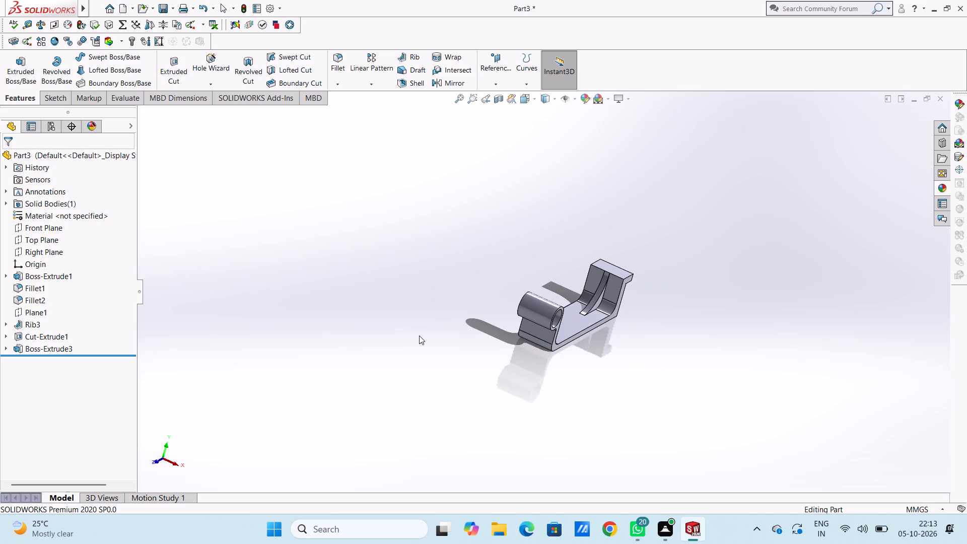
Create a reference plane offset 38 mm from the Right Plane, toward the middle of the bracket's width.
key("ctrl+5")
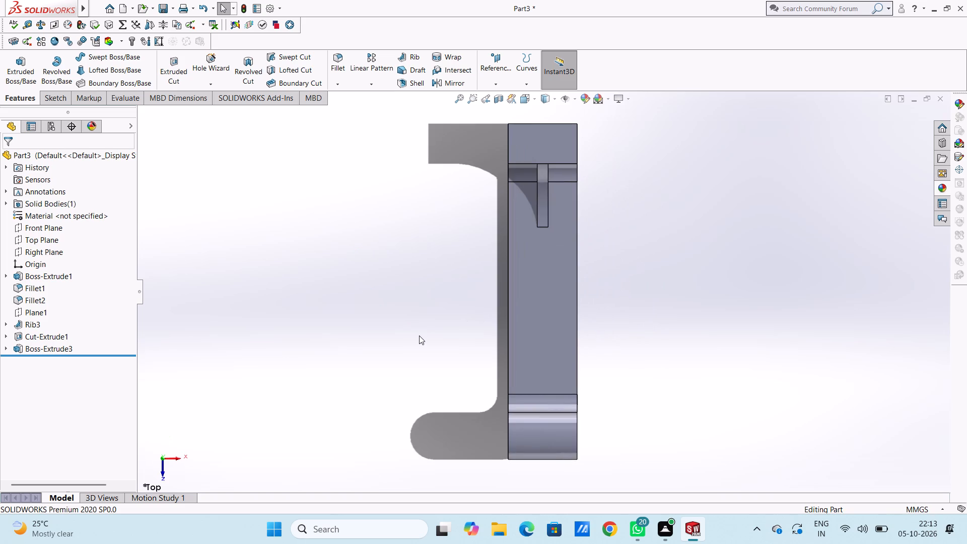
scroll(419, 335, "up", 5)
left_click(493, 60)
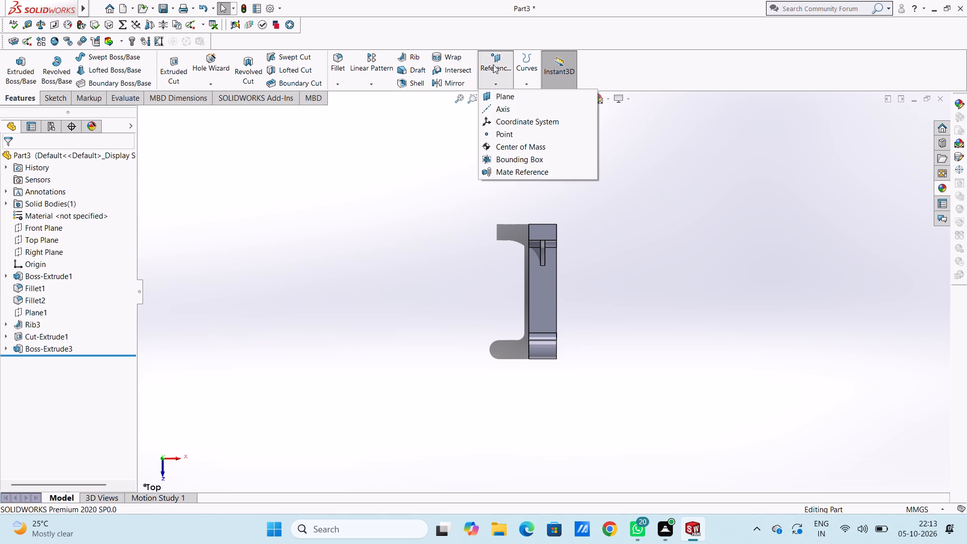
left_click(498, 97)
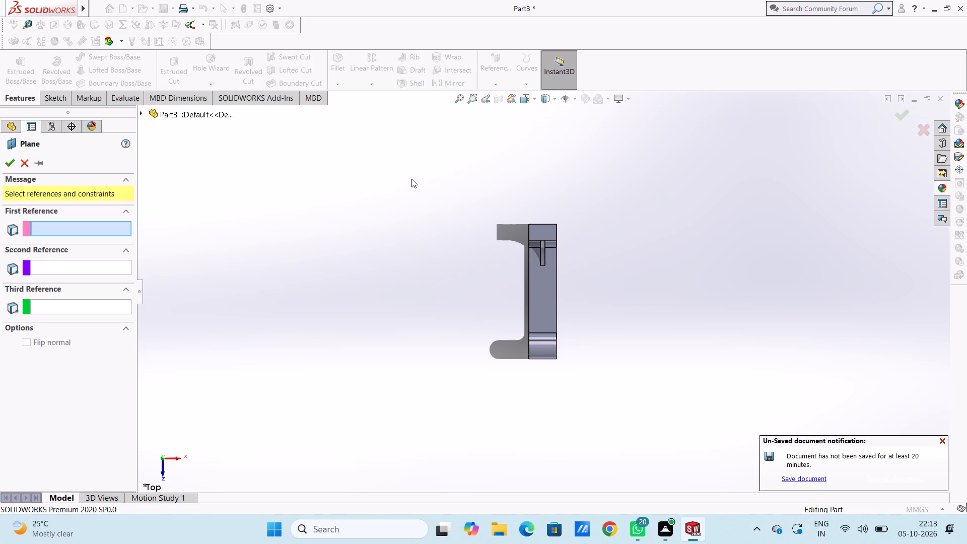
left_click(188, 113)
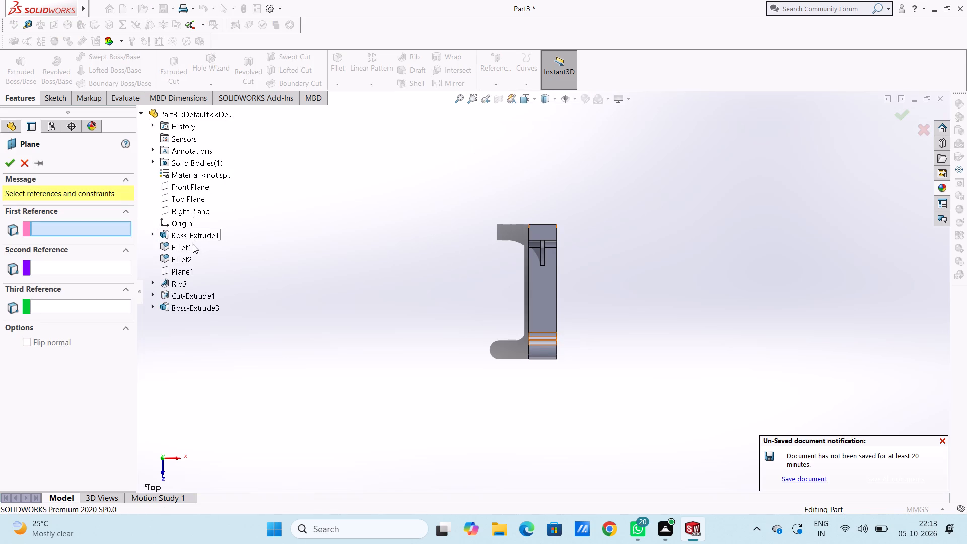
left_click(202, 210)
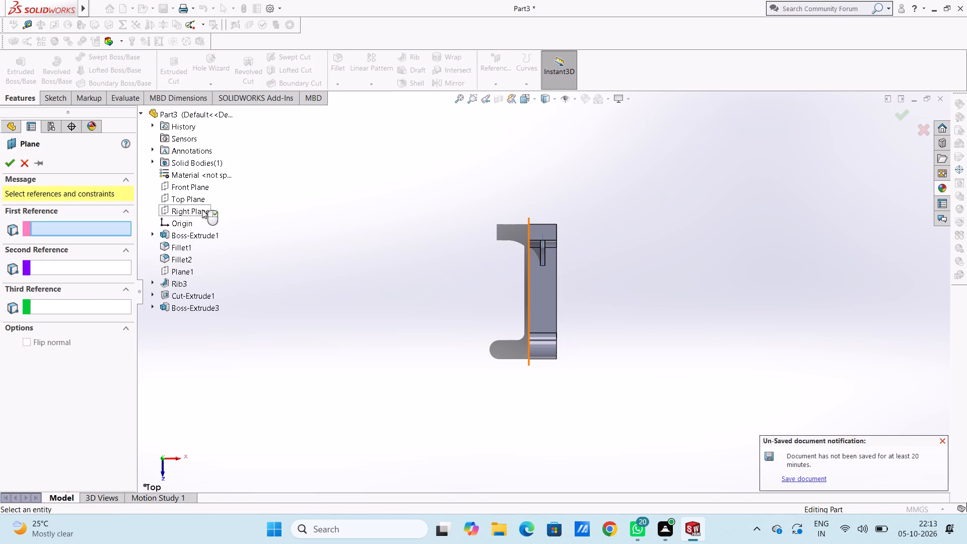
left_click(10, 163)
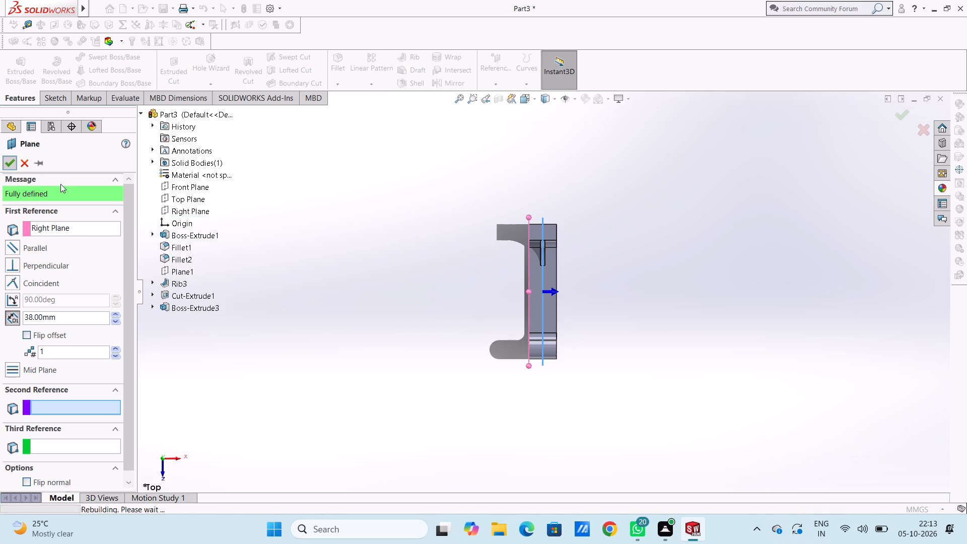
left_click(278, 244)
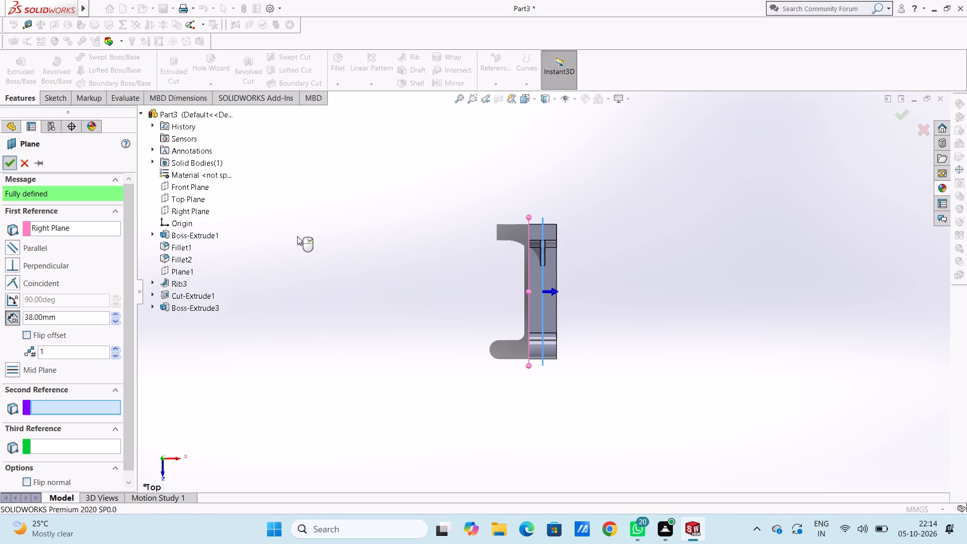
left_click(290, 233)
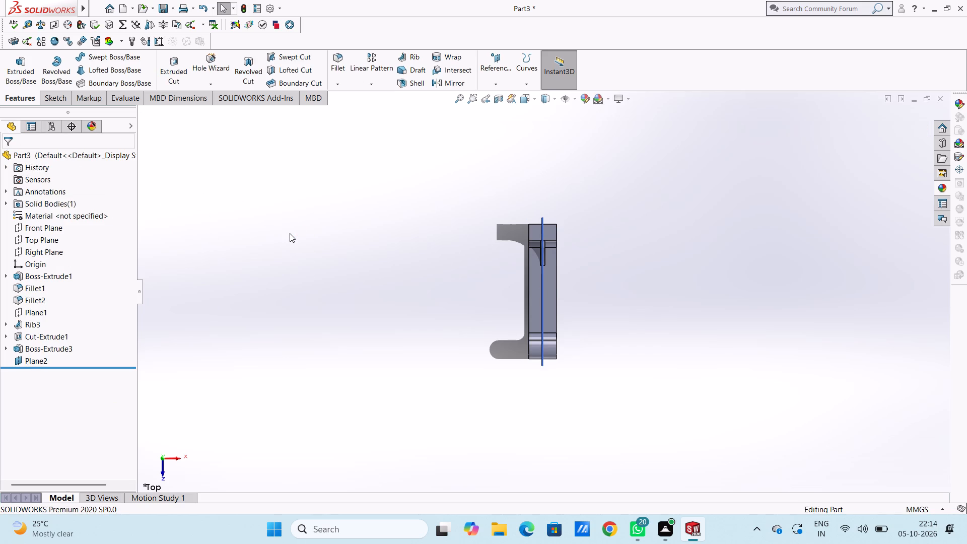
Examine the new plane's position relative to the rib from the top and review its offset definition.
scroll(551, 237, "down", 13)
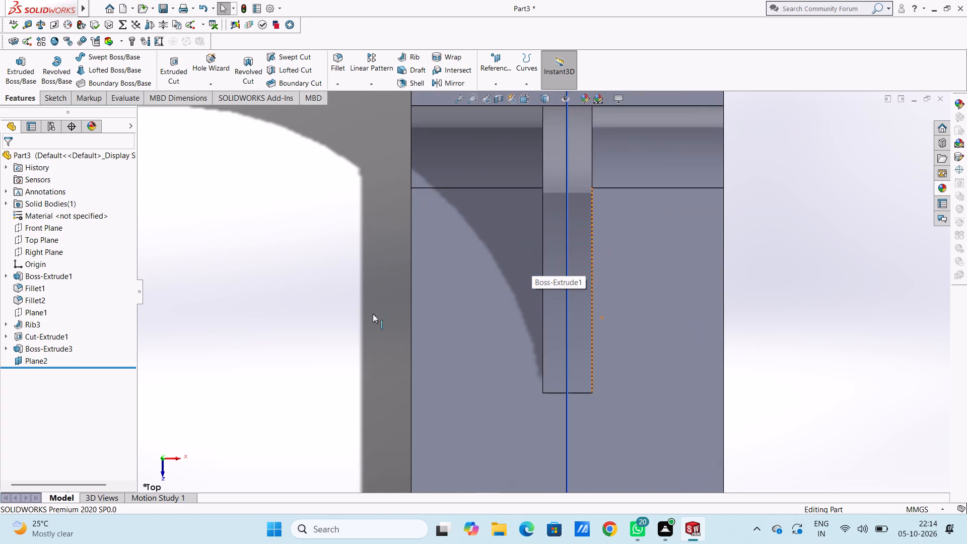
scroll(348, 319, "up", 3)
left_click(349, 330)
scroll(349, 330, "up", 4)
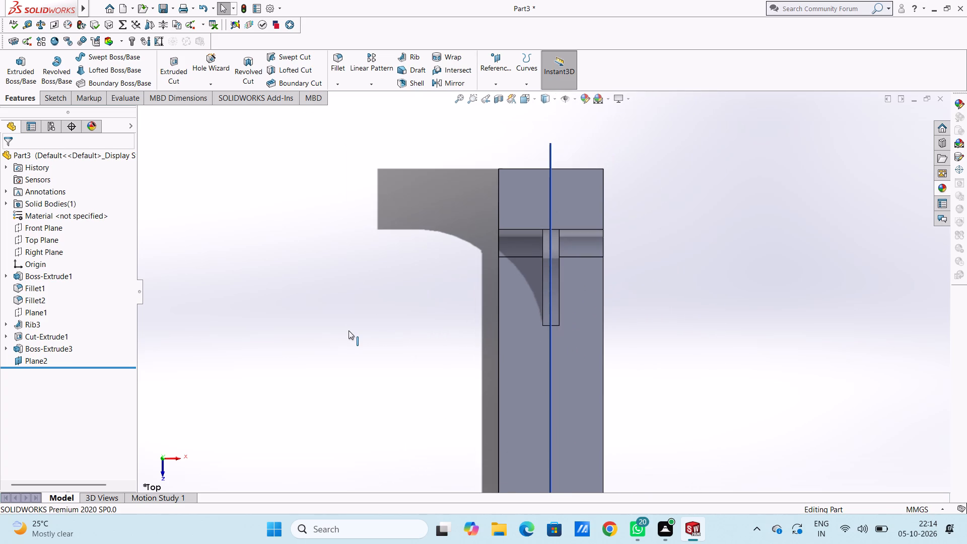
scroll(349, 330, "up", 4)
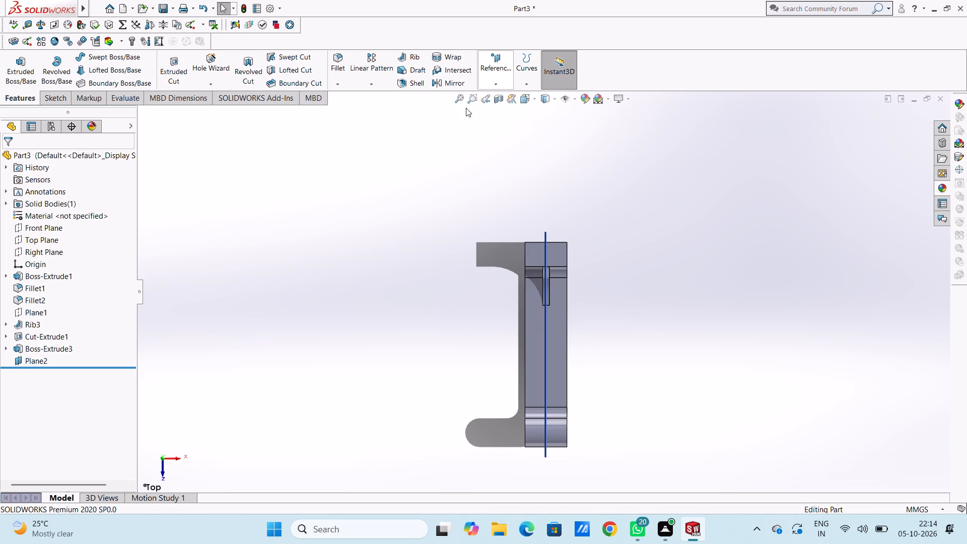
left_click(37, 365)
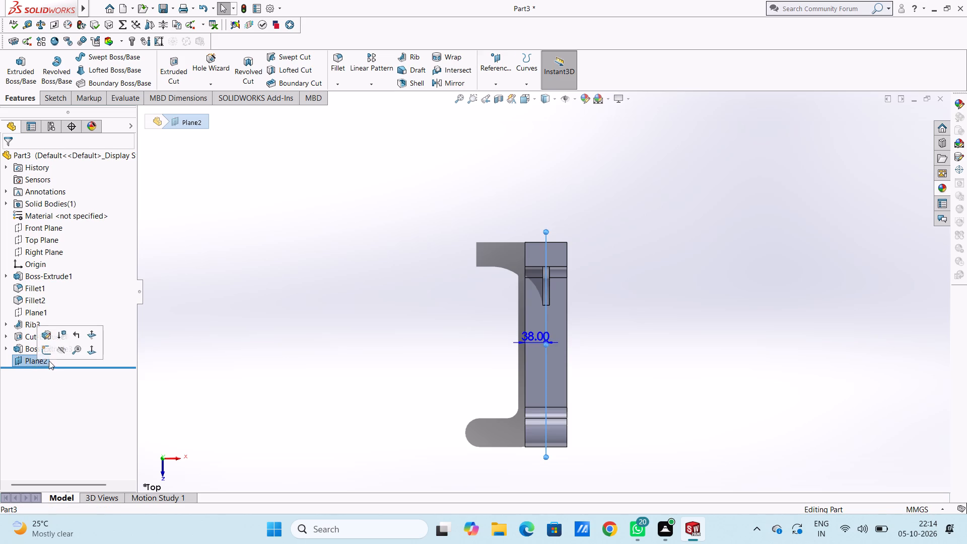
left_click(47, 338)
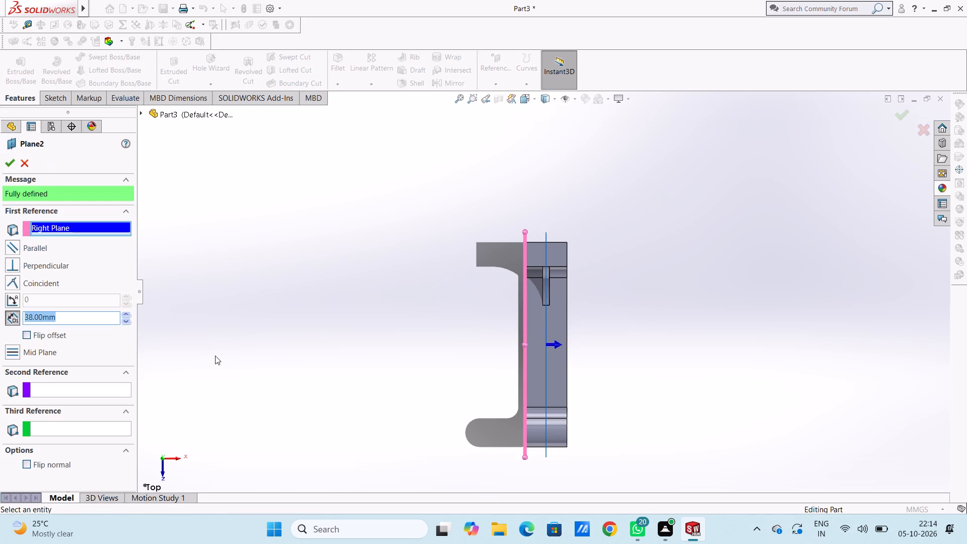
left_click(7, 161)
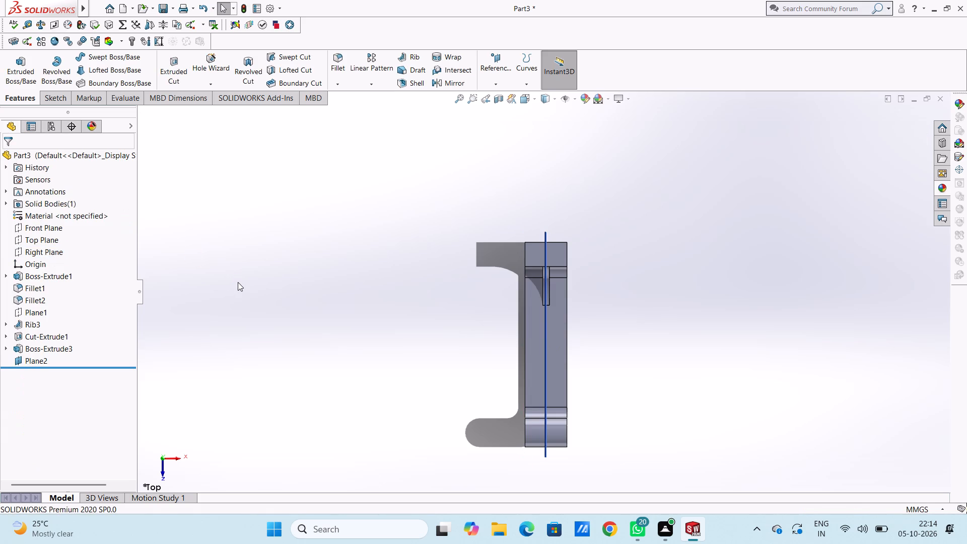
scroll(573, 256, "down", 4)
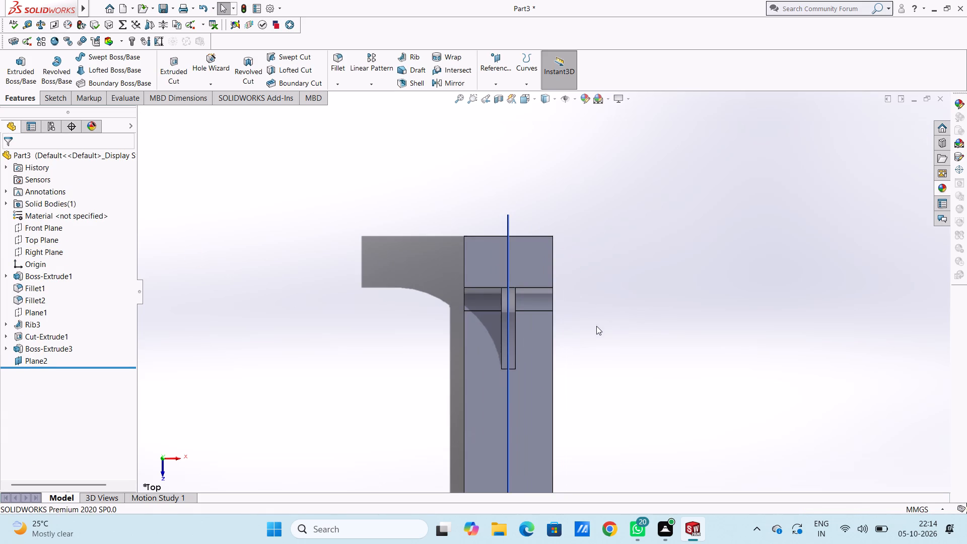
scroll(528, 335, "down", 4)
scroll(455, 269, "down", 4)
scroll(574, 256, "down", 4)
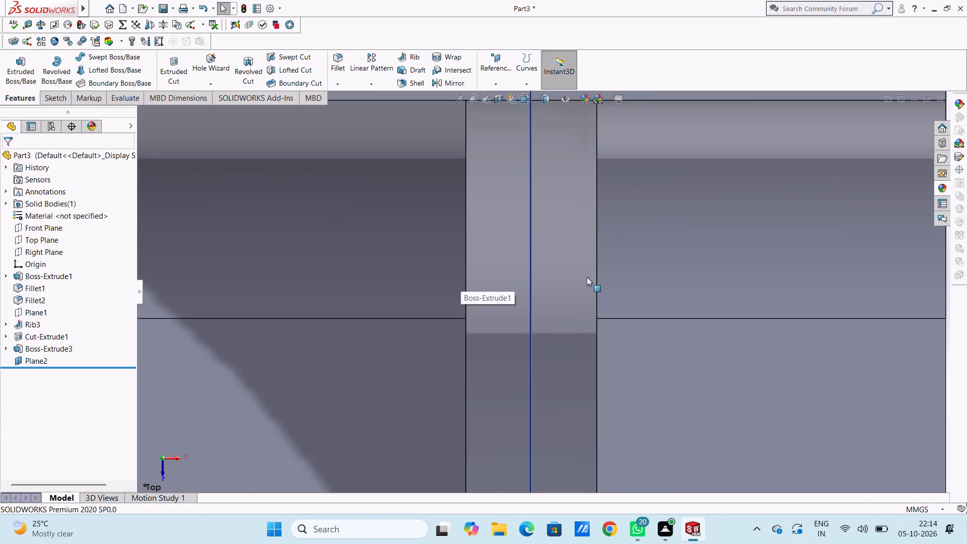
scroll(587, 280, "up", 18)
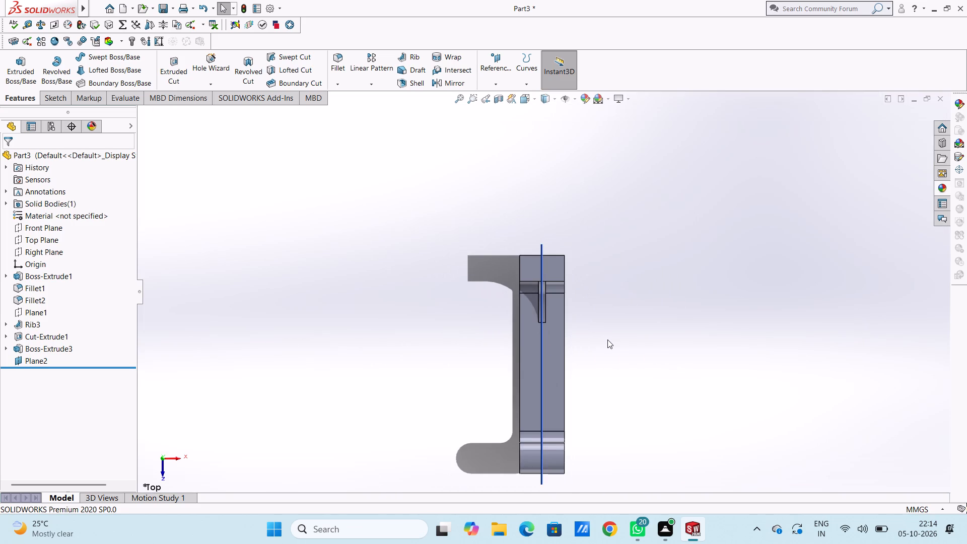
Sketch a closed L-shaped line profile on the new plane, tracing the 88 mm high upright wall and its 44 by 15 mm top flange.
key("ctrl+4")
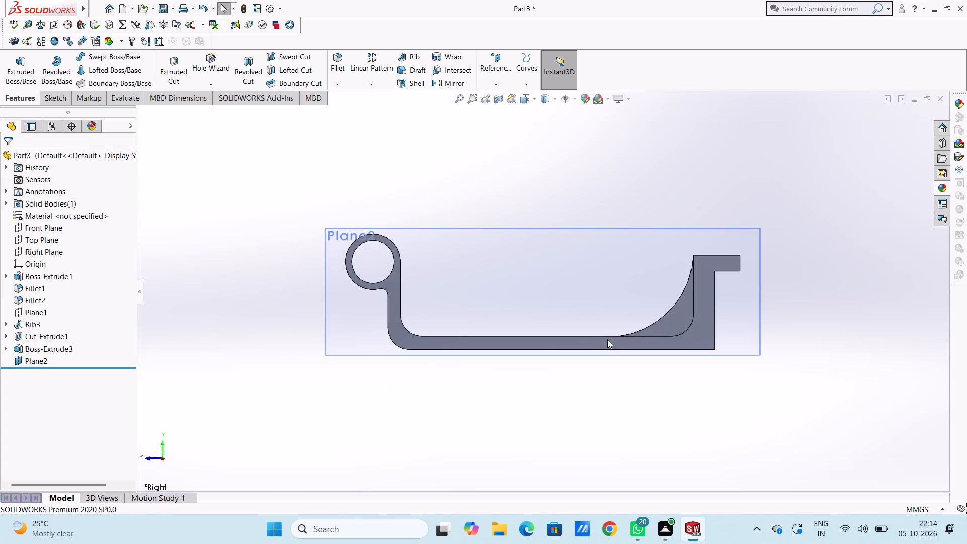
scroll(607, 339, "up", 1)
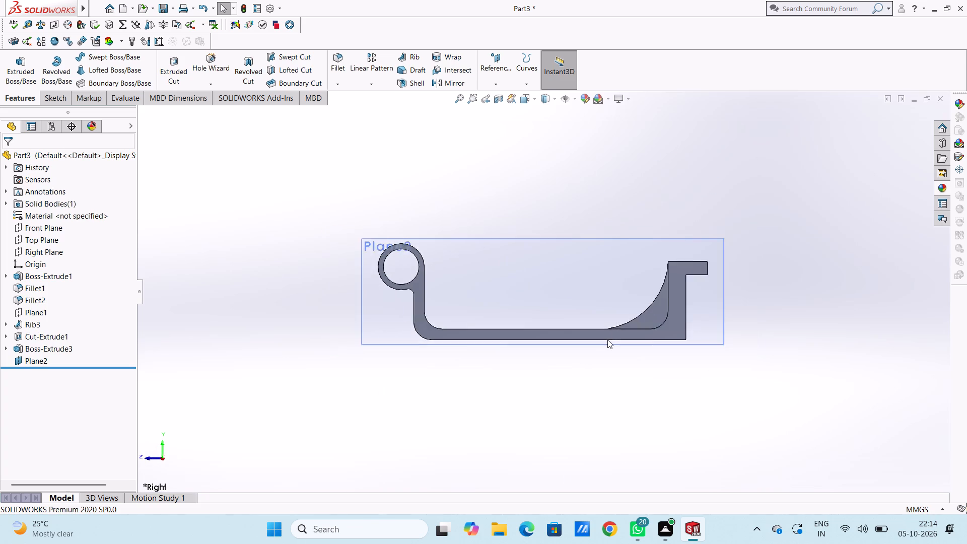
scroll(607, 339, "up", 2)
left_click(575, 280)
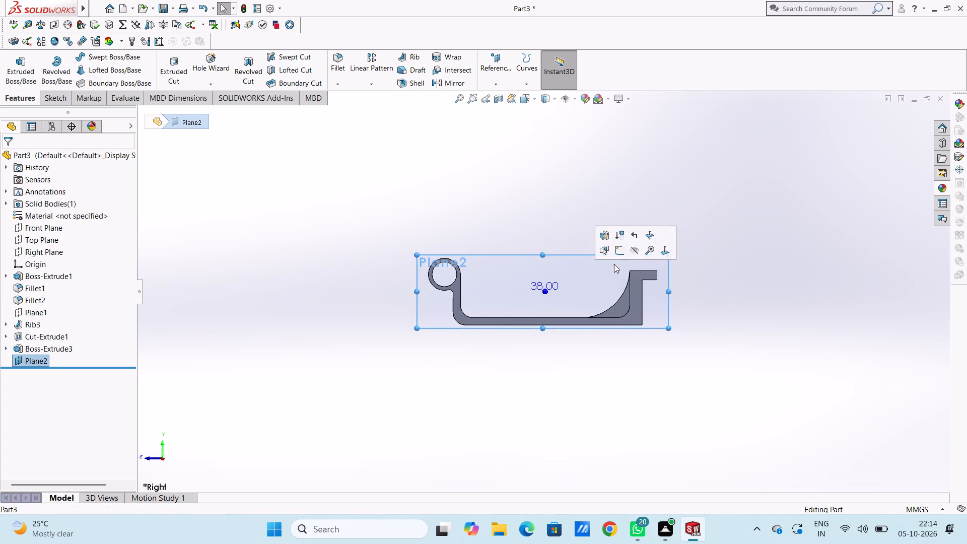
left_click(617, 251)
left_click(594, 229)
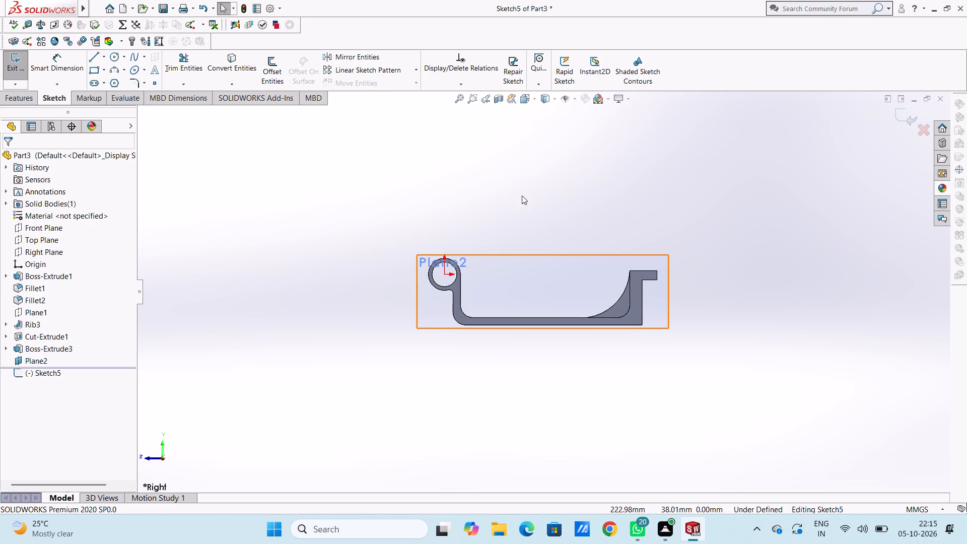
left_click(95, 59)
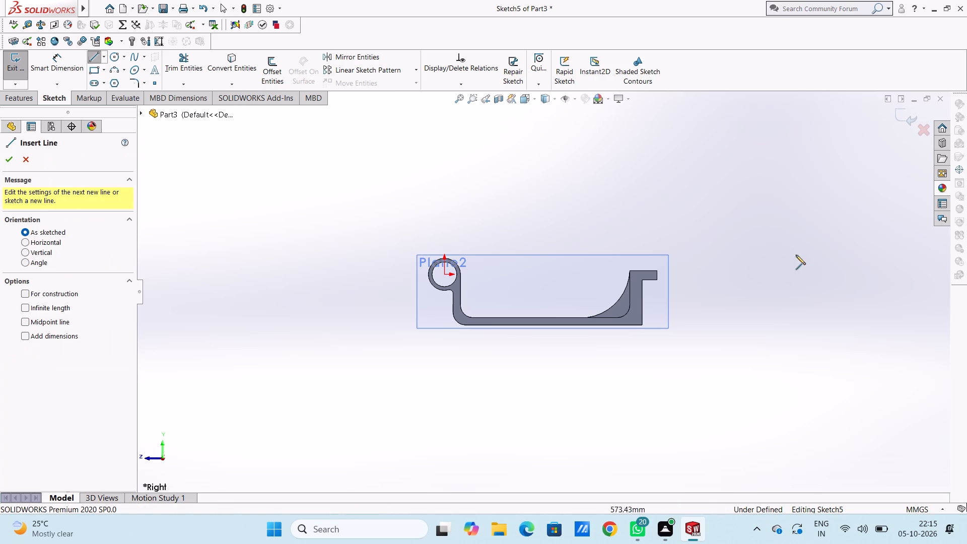
scroll(655, 285, "down", 4)
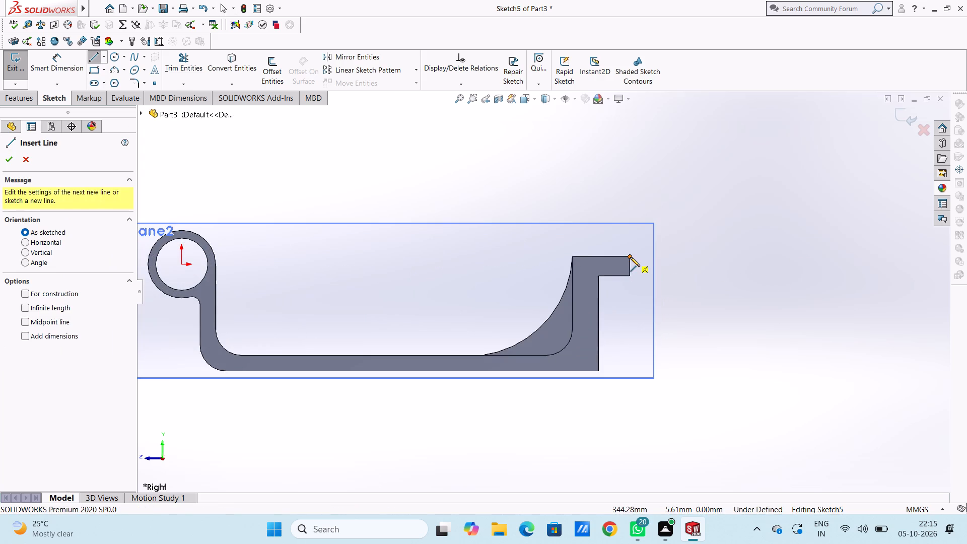
left_click(630, 257)
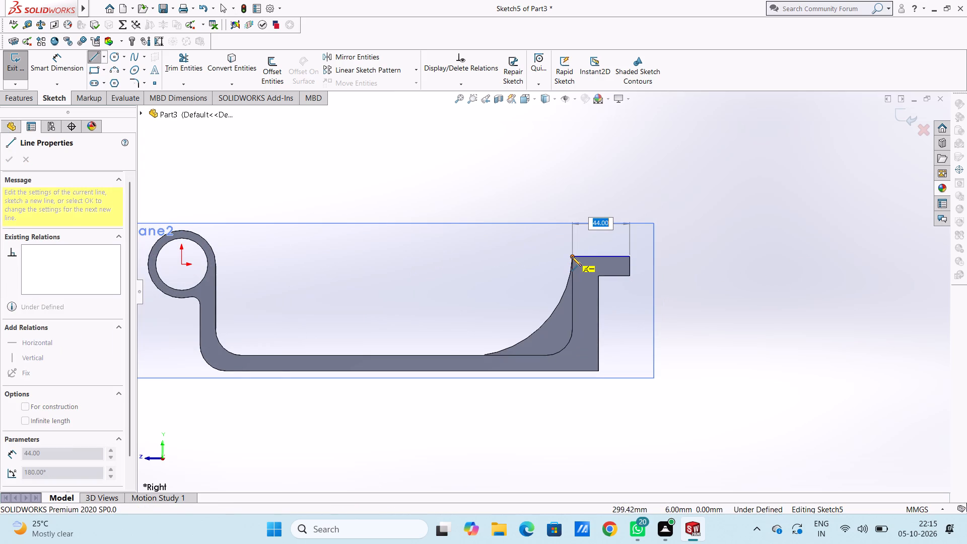
left_click(572, 256)
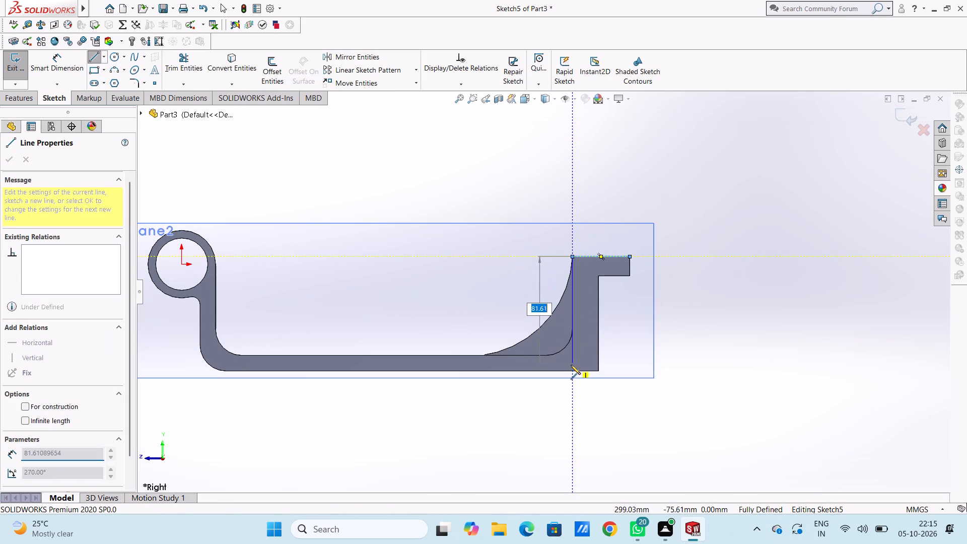
left_click(570, 370)
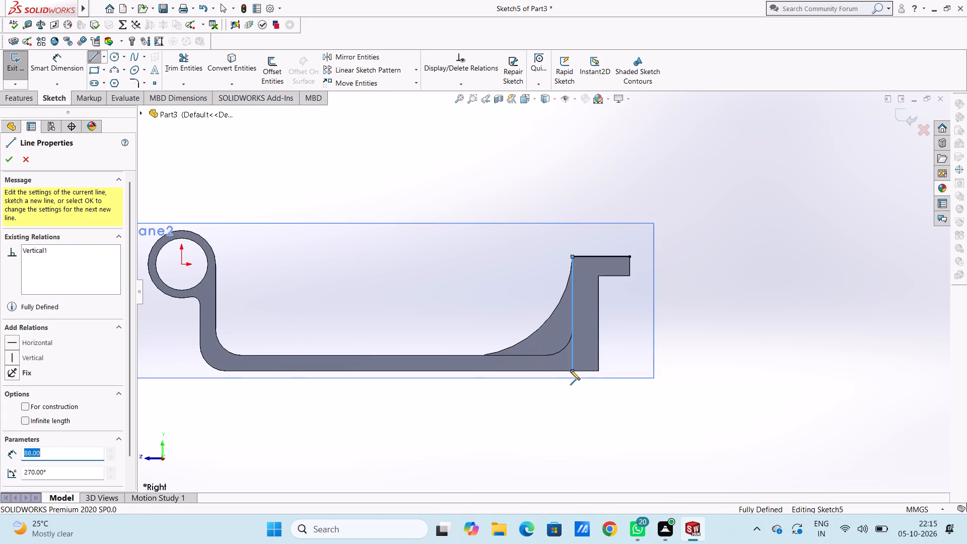
left_click(599, 370)
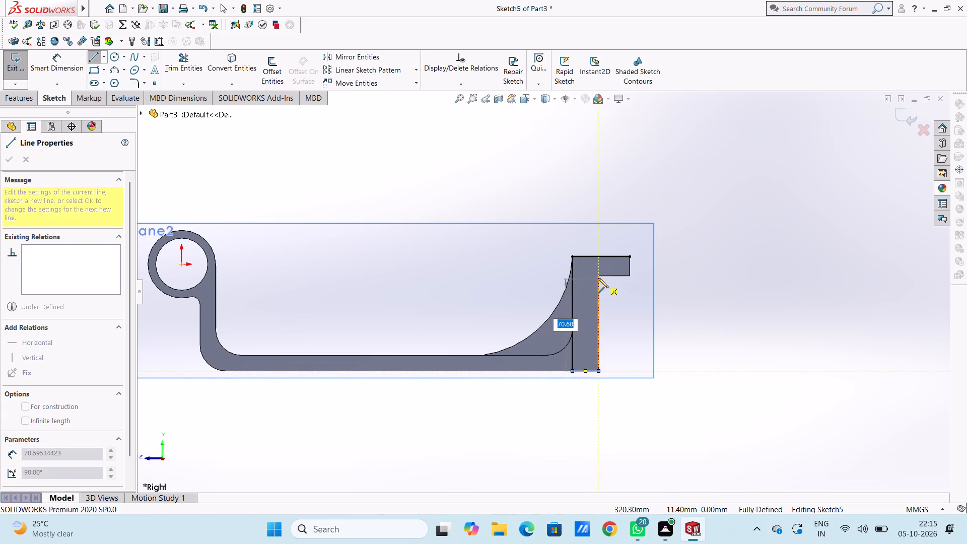
left_click(598, 276)
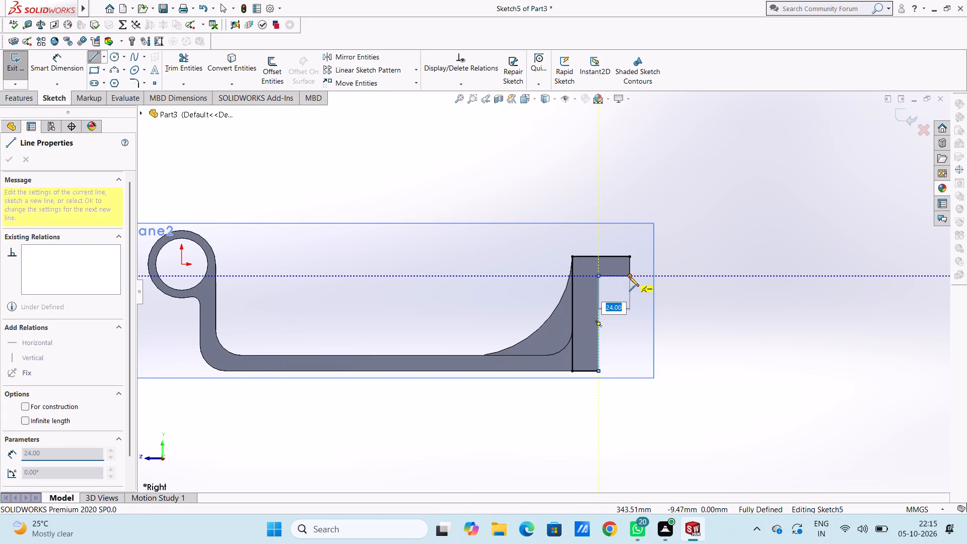
left_click(629, 277)
left_click(632, 258)
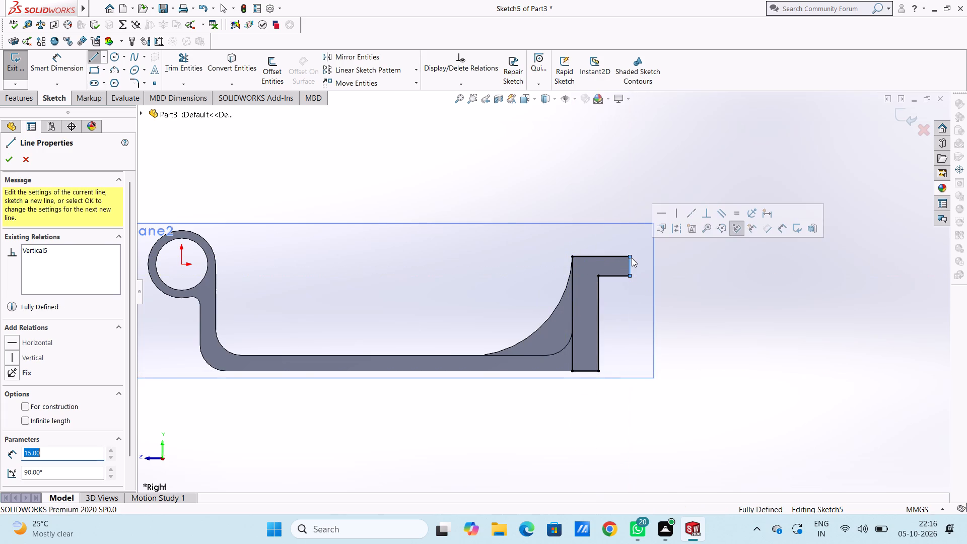
key("Escape")
key("Escape")
key("Escape")
Extrude the L-shaped wall profile 100 mm with a mid-plane end condition, merged with the bracket.
scroll(632, 258, "up", 4)
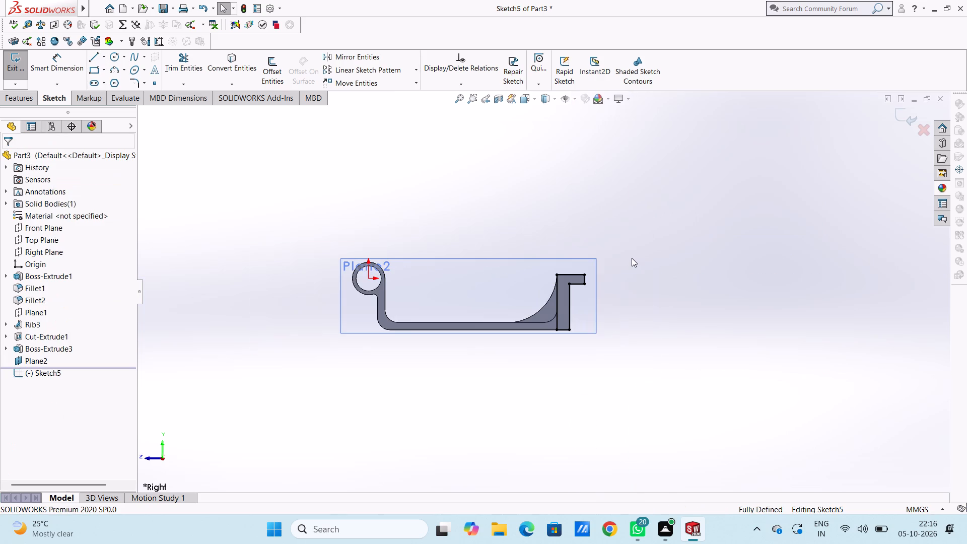
middle_click_drag(632, 258, 681, 314)
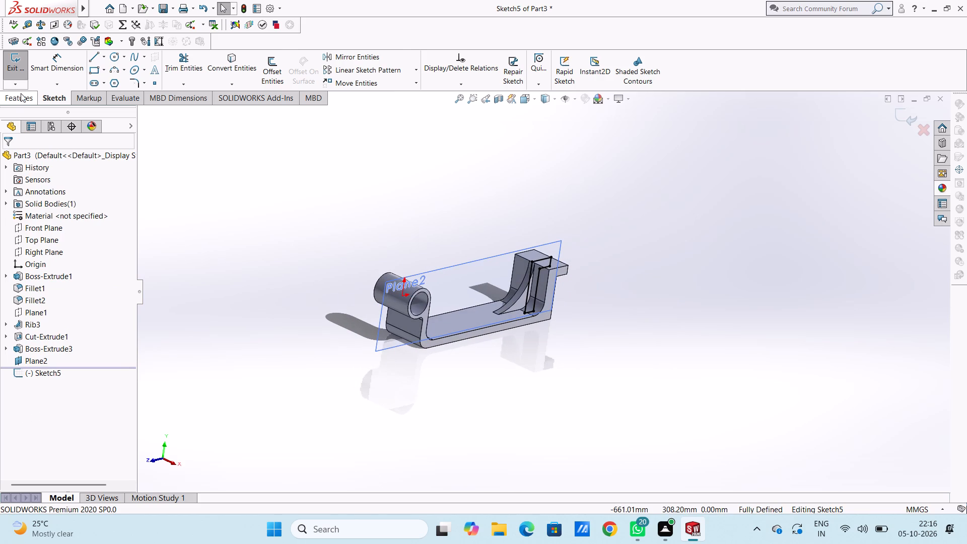
left_click(21, 93)
left_click(30, 73)
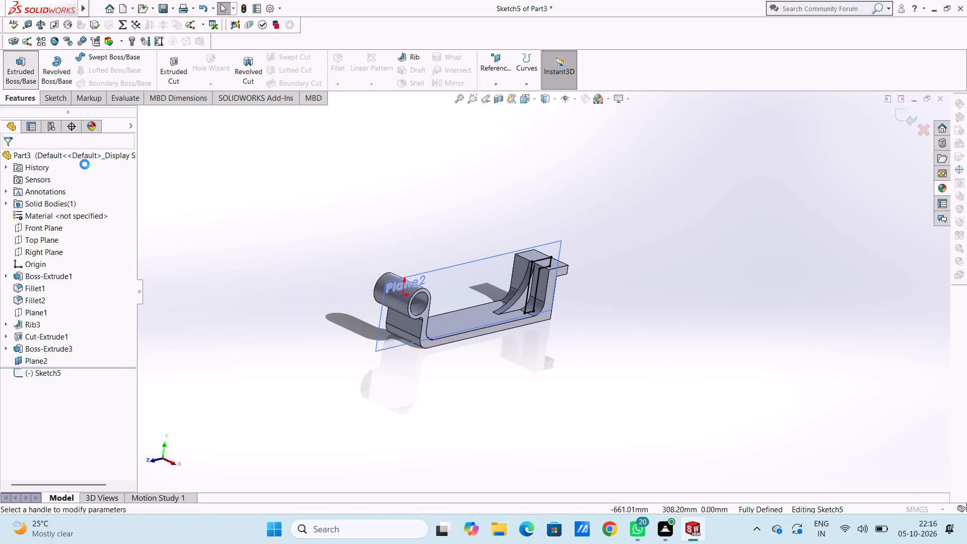
left_click(93, 230)
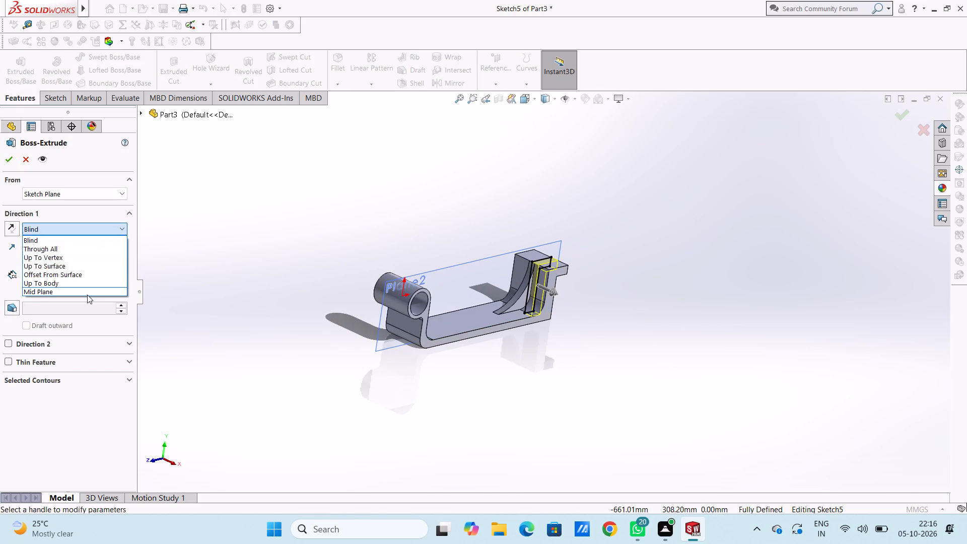
left_click(82, 289)
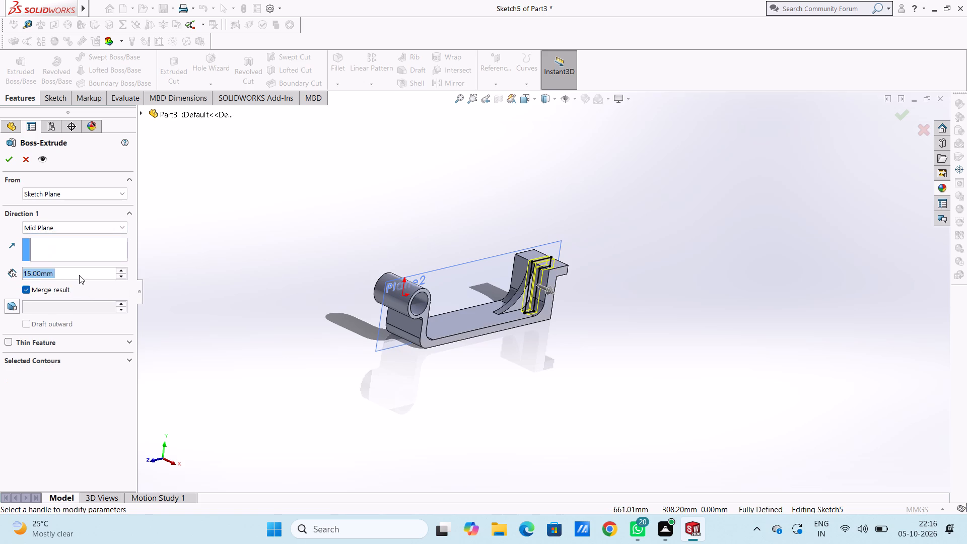
type("100")
key("Return")
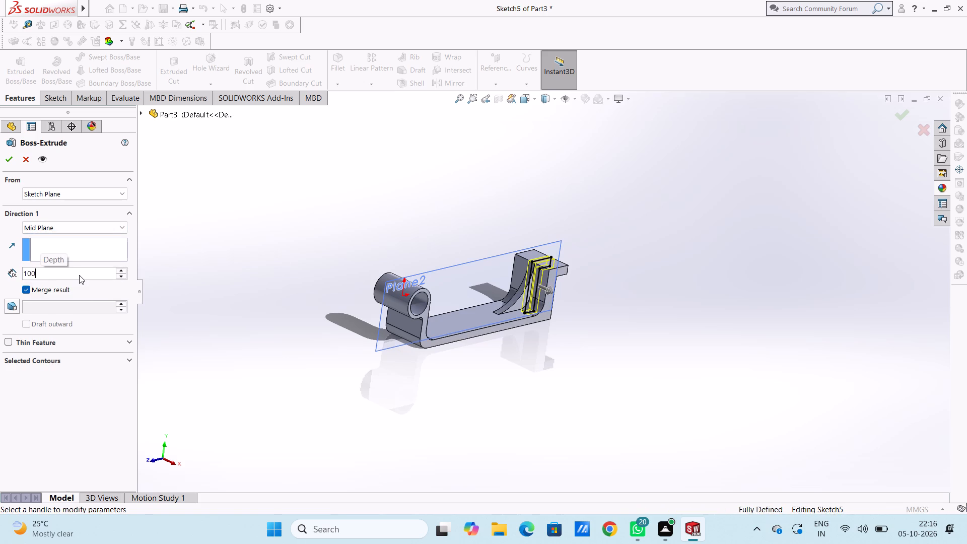
left_click(10, 163)
left_click(199, 205)
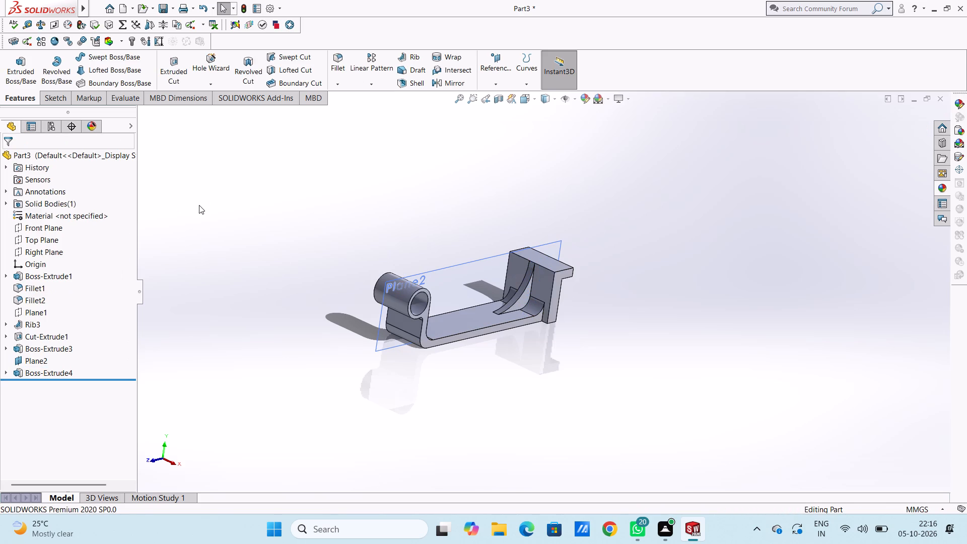
Examine the extruded L-shaped wall relative to the base, rib and ring from several angles.
middle_click_drag(200, 205, 220, 243)
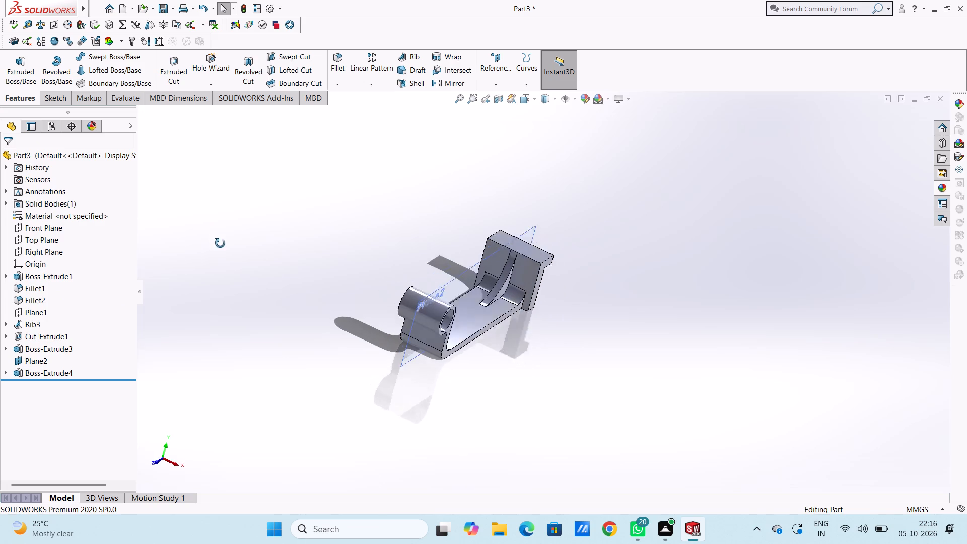
middle_click_drag(220, 243, 230, 284)
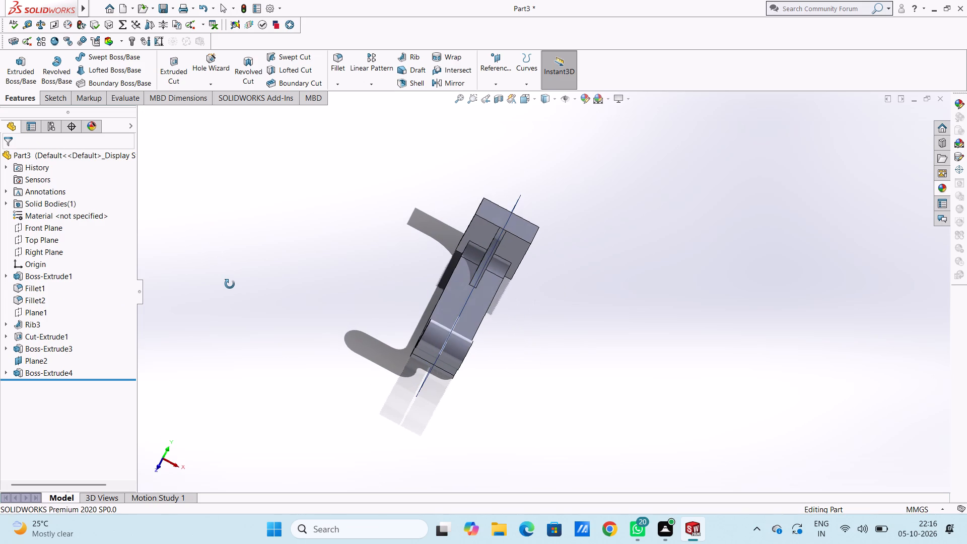
middle_click_drag(230, 284, 209, 285)
middle_click_drag(208, 282, 207, 276)
middle_click_drag(206, 273, 206, 264)
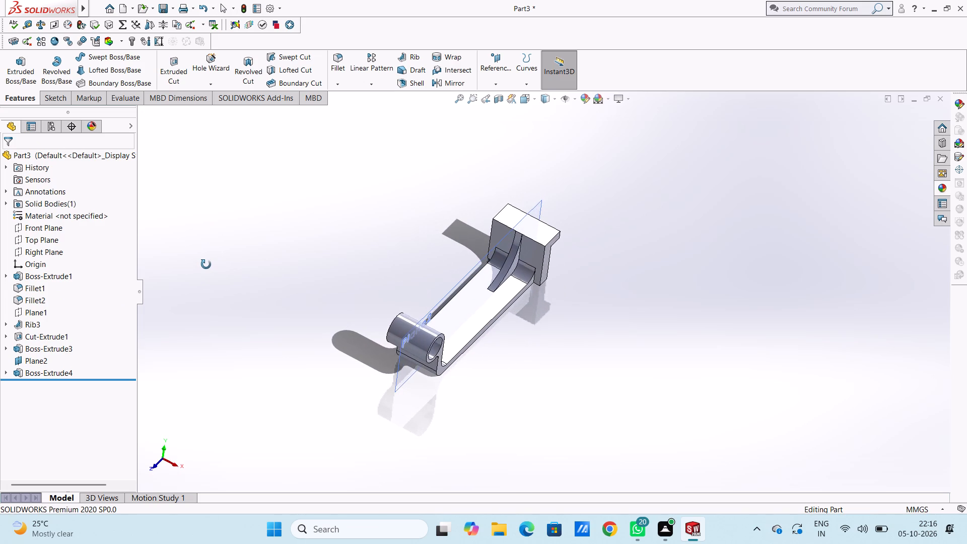
middle_click_drag(206, 264, 216, 271)
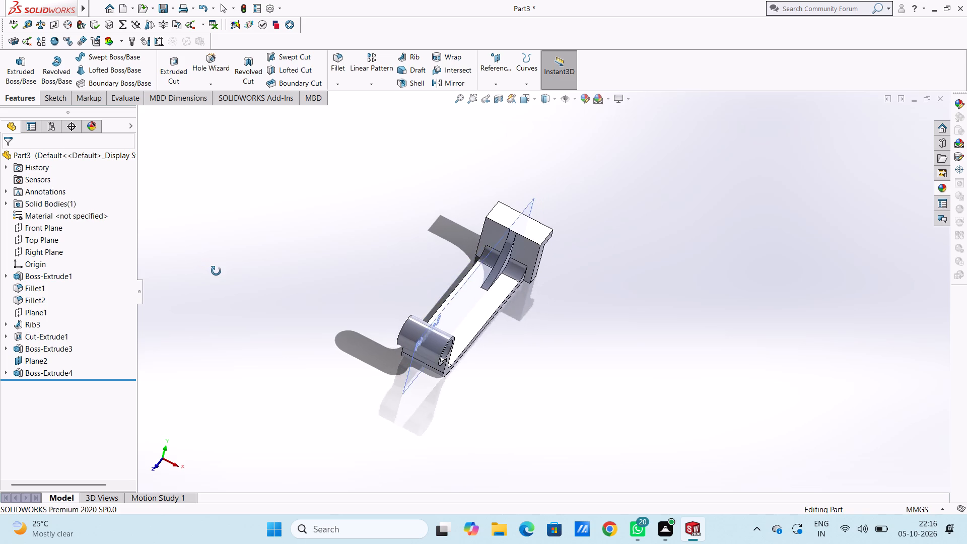
middle_click_drag(216, 271, 219, 278)
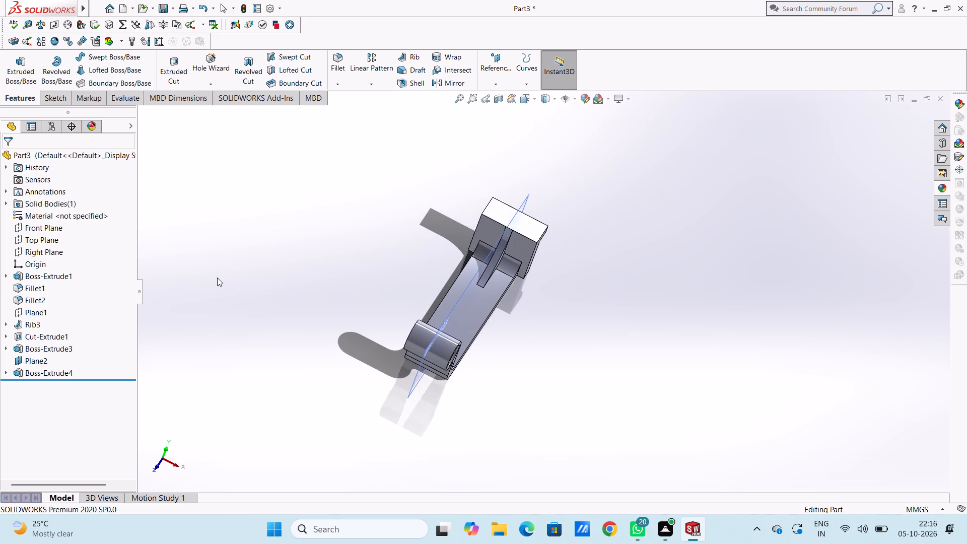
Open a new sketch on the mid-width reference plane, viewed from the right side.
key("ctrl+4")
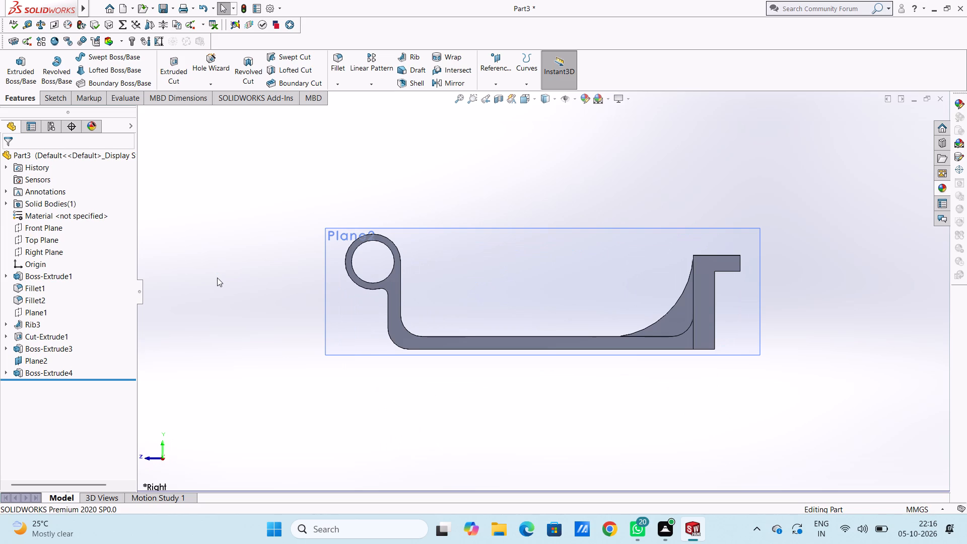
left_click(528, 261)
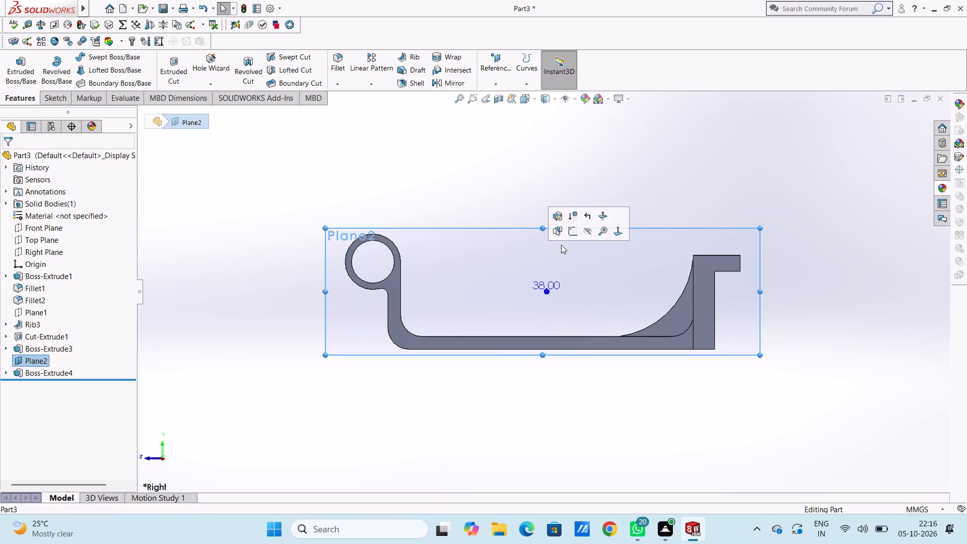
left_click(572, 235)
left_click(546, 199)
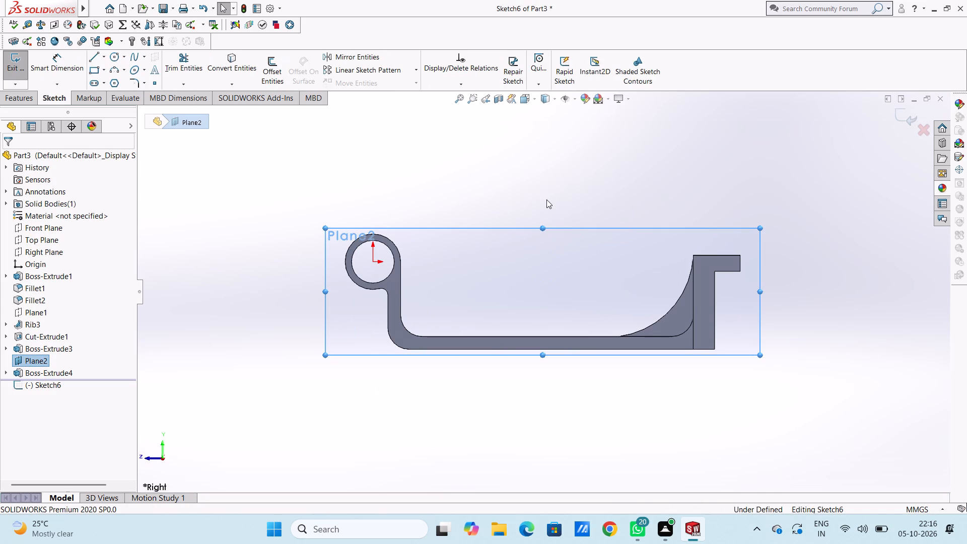
Examine how the wall and flange overhang the base and rib from above, the front view and the isometric view.
middle_click_drag(507, 173, 516, 262)
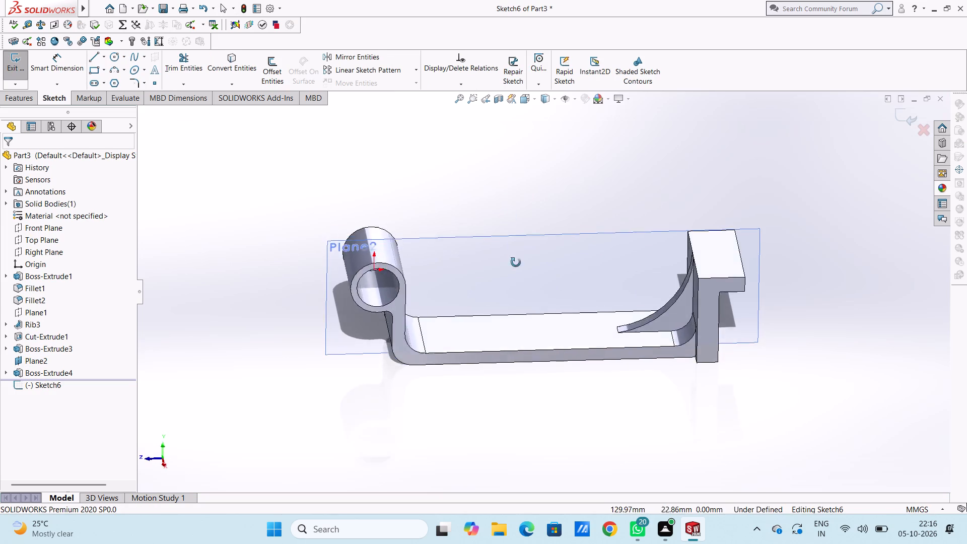
middle_click_drag(516, 262, 532, 388)
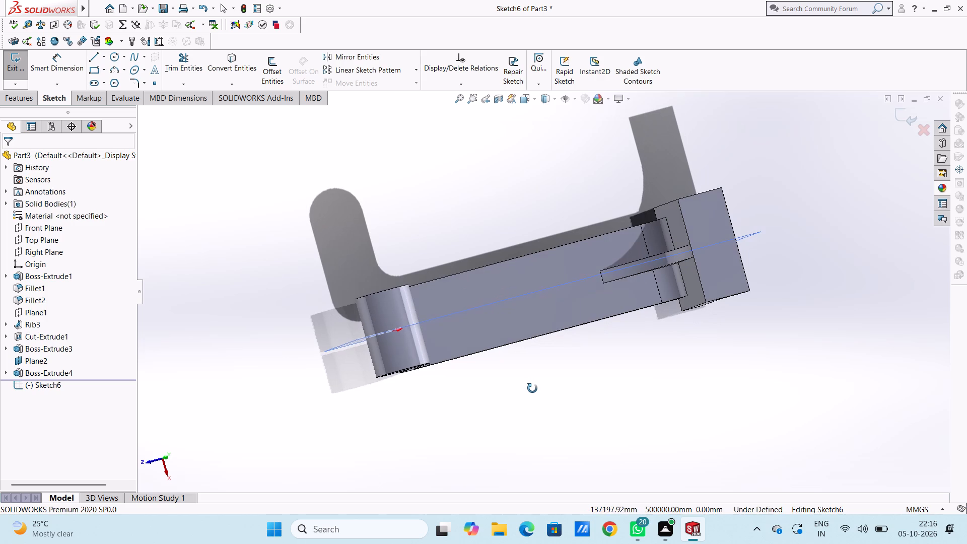
middle_click_drag(532, 388, 532, 391)
middle_click_drag(532, 391, 532, 390)
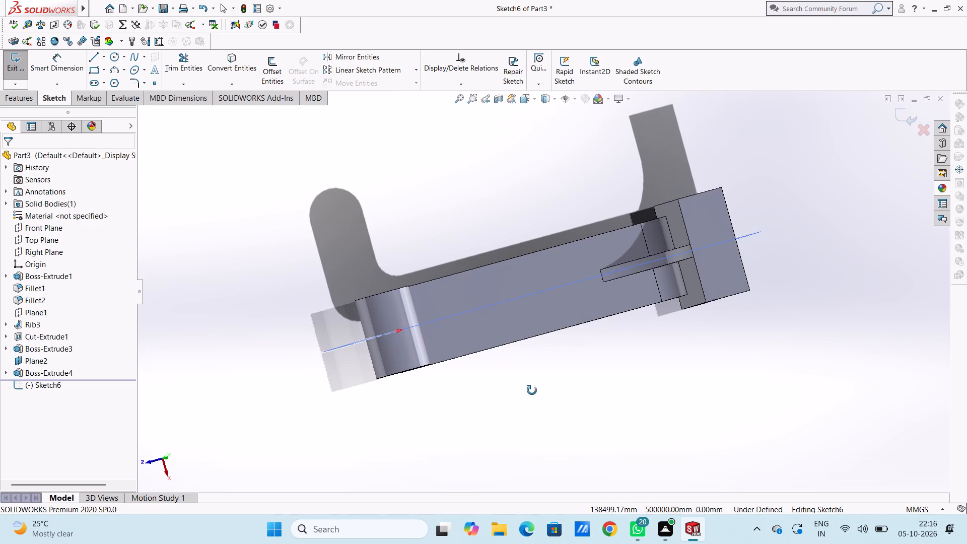
middle_click_drag(532, 390, 519, 367)
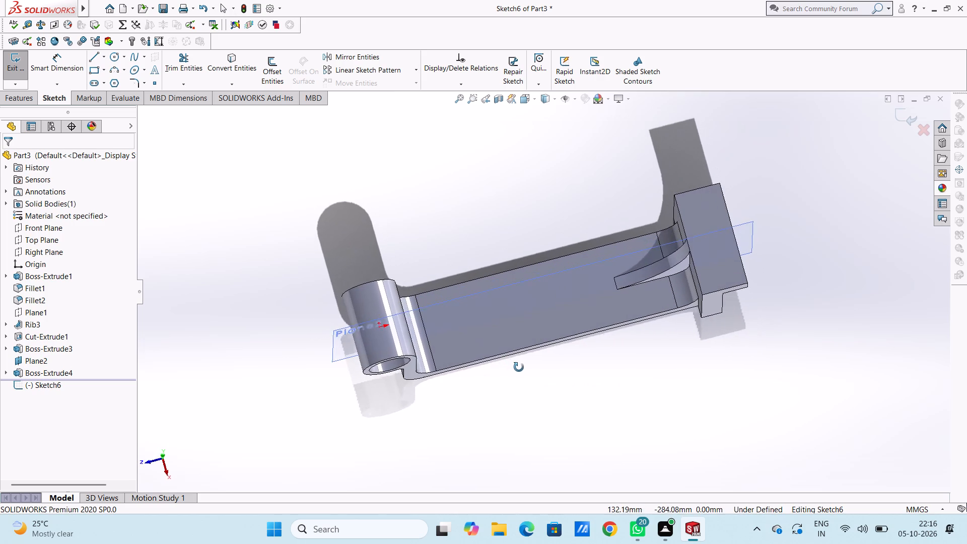
middle_click_drag(519, 367, 526, 375)
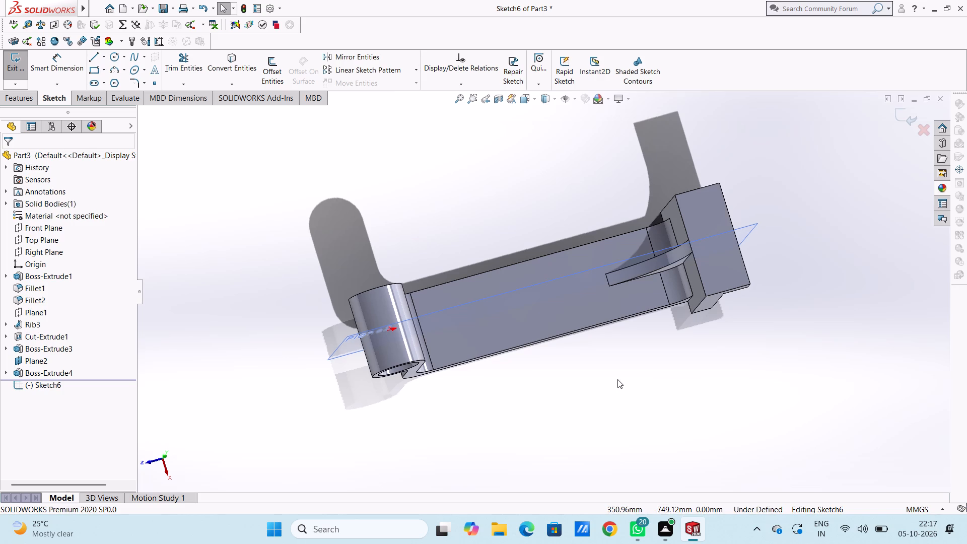
middle_click_drag(617, 379, 617, 346)
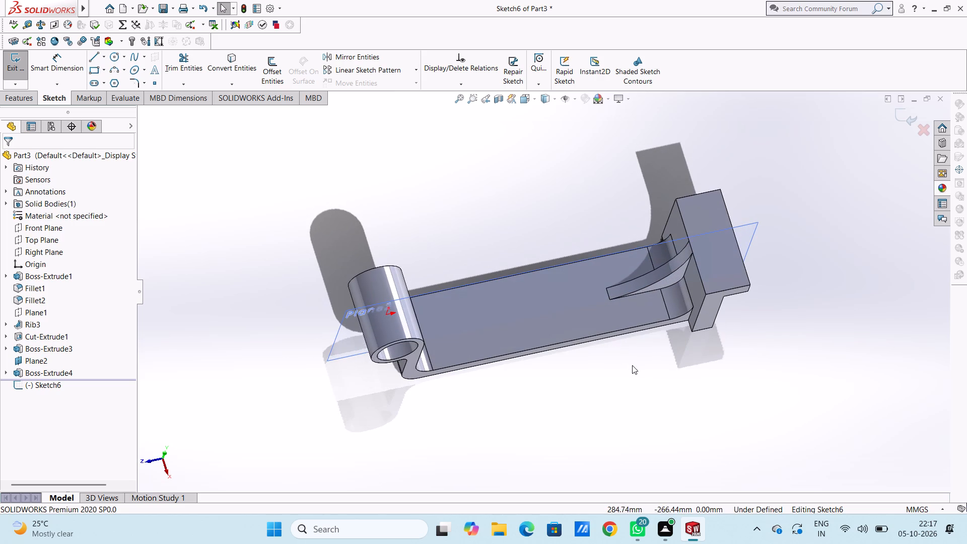
key("ctrl+1")
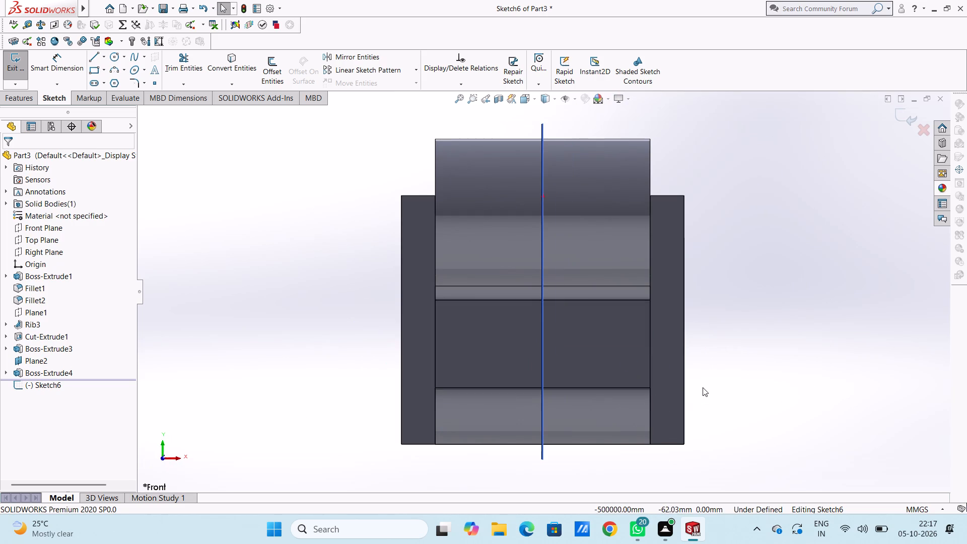
scroll(703, 387, "up", 3)
middle_click_drag(684, 337, 684, 362)
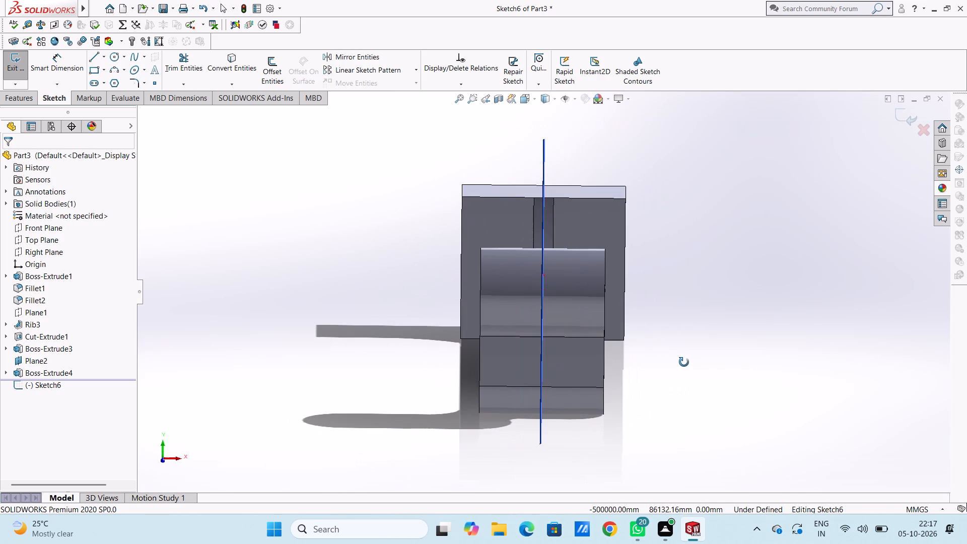
middle_click_drag(684, 362, 679, 362)
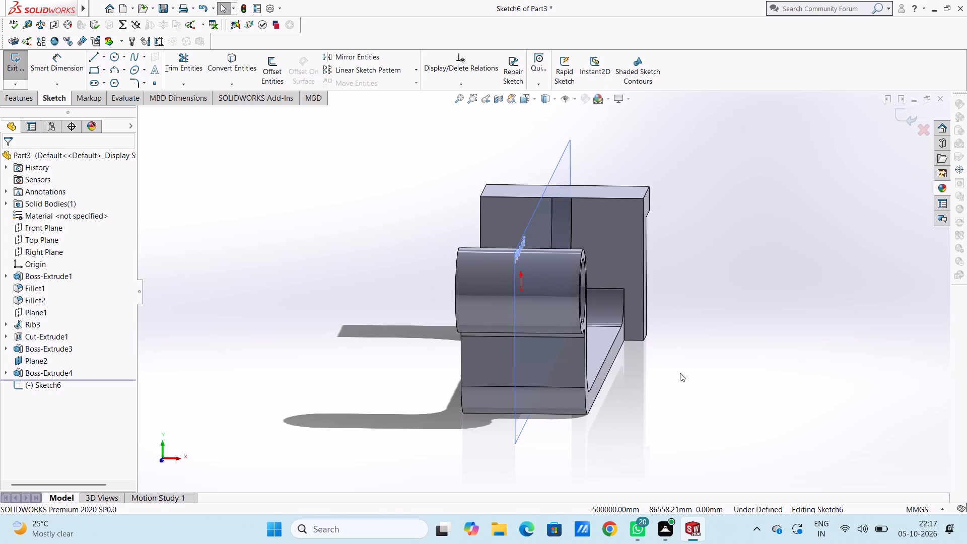
key("ctrl+7")
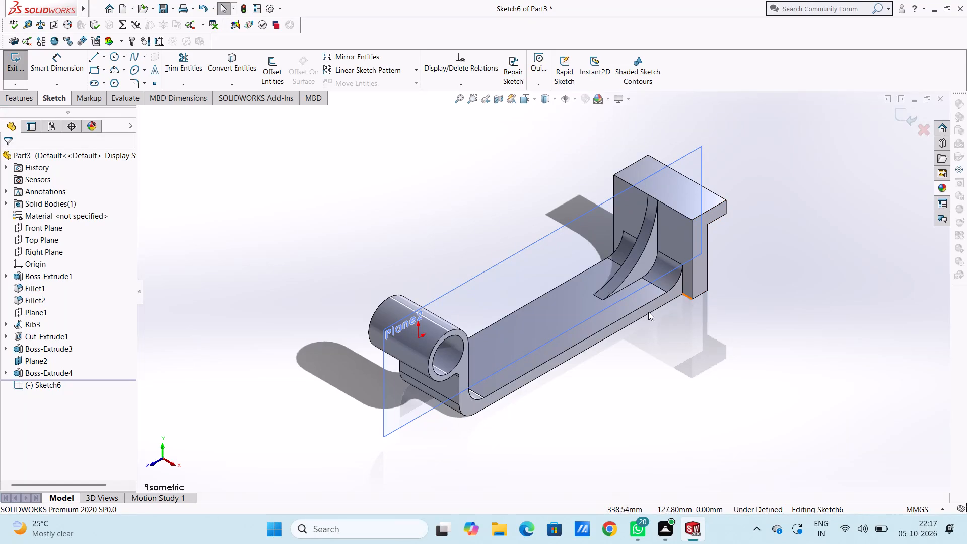
Hide the mid-width reference plane Plane2.
left_click(44, 359)
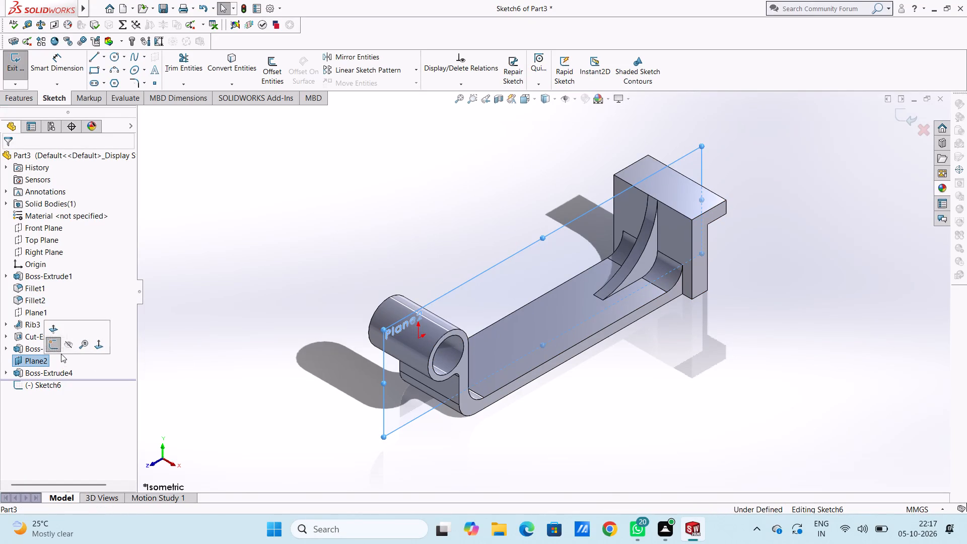
left_click(65, 346)
left_click(186, 315)
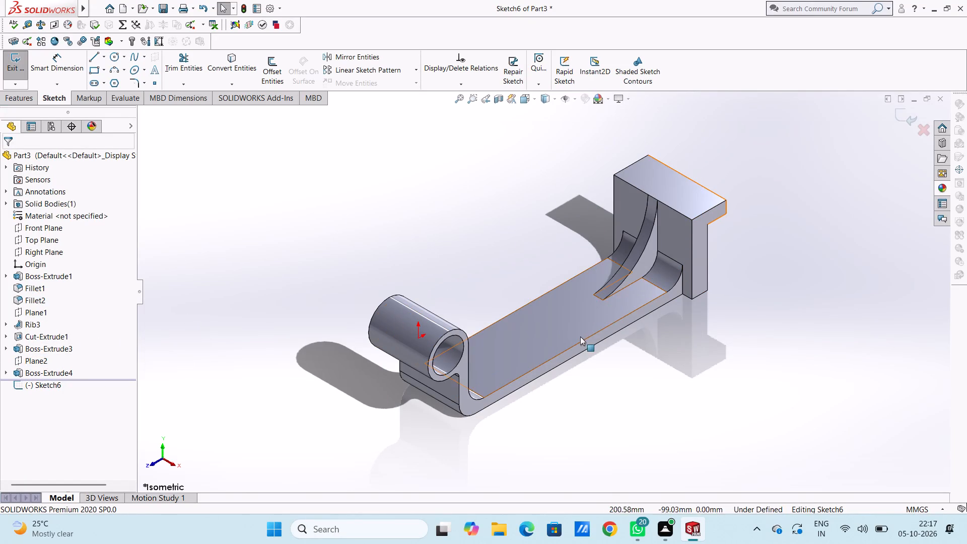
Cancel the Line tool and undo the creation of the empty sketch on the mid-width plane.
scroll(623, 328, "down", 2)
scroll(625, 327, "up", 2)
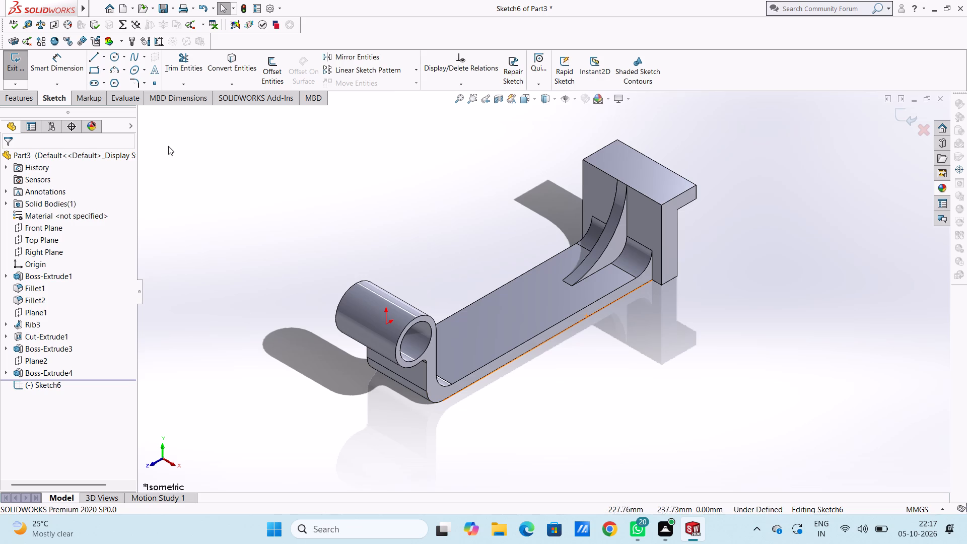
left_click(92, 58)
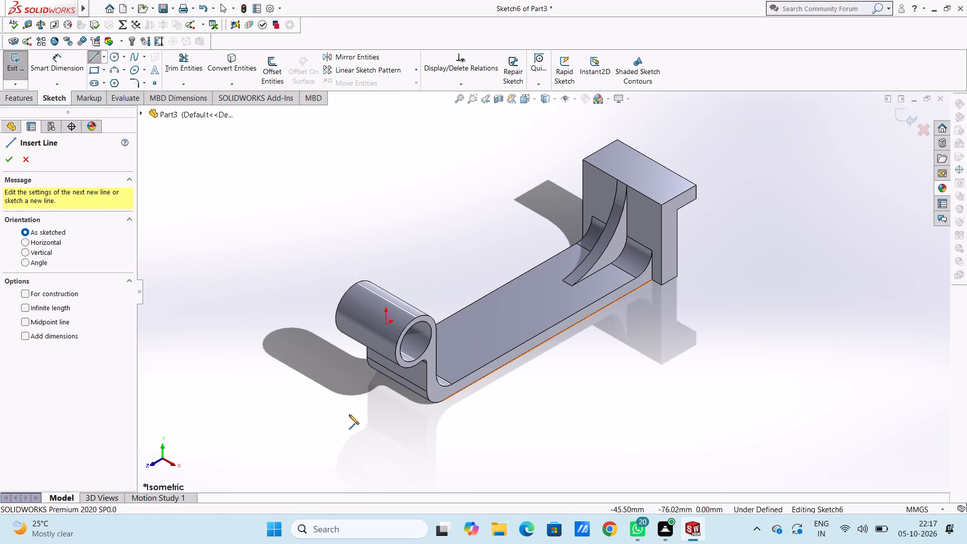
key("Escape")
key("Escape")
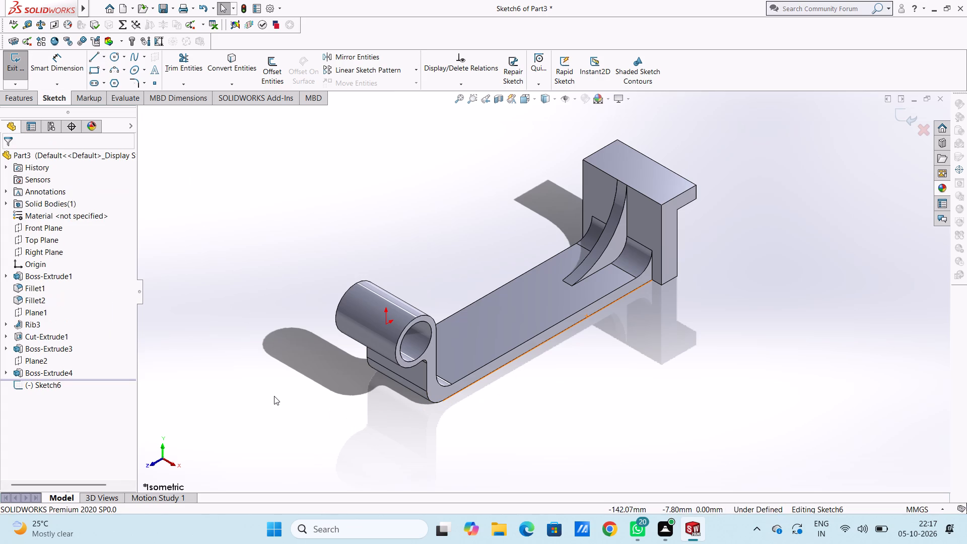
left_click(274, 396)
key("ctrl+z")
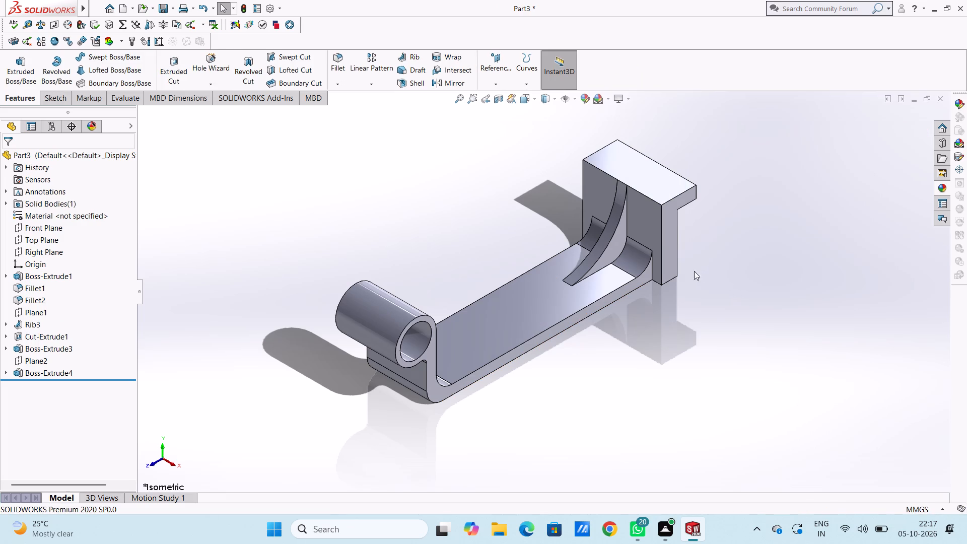
Open a new sketch on the L-shaped wall's end face and view it from the right side.
left_click(667, 263)
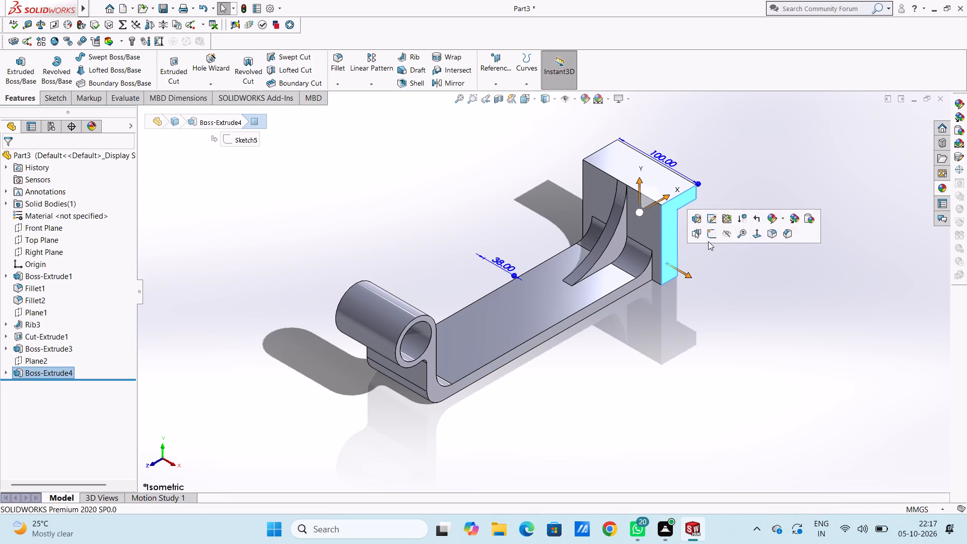
left_click(709, 236)
left_click(729, 308)
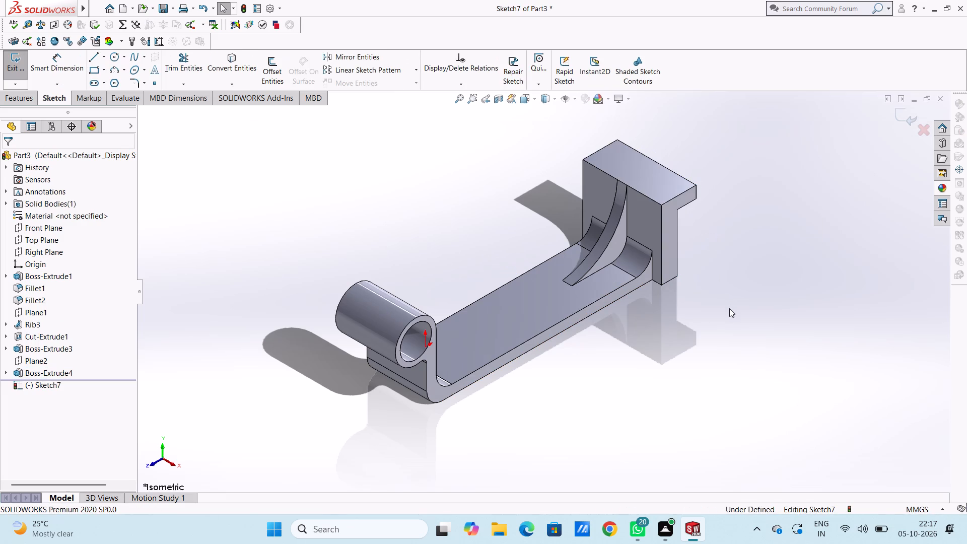
key("ctrl+4")
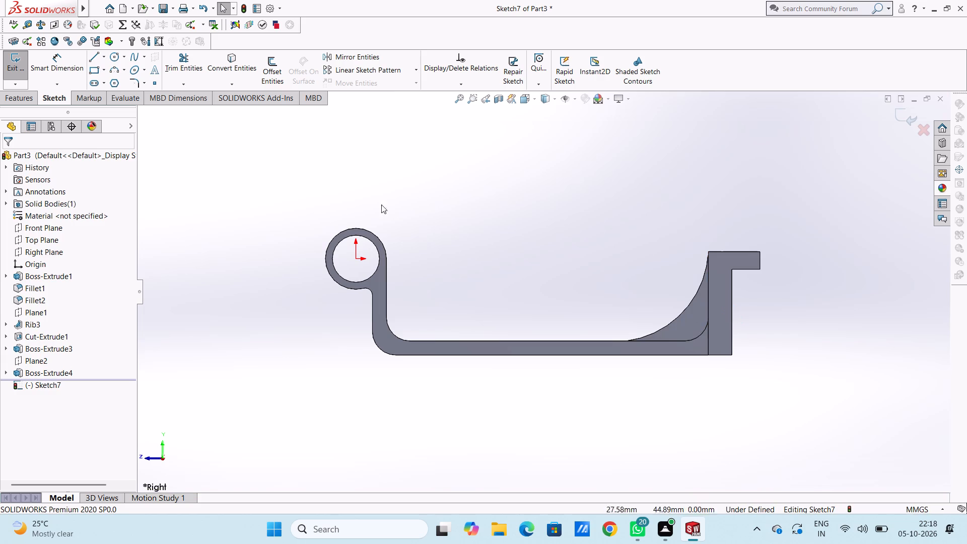
Sketch a 266 mm horizontal line along the base's underside, from the wall's inner face to the start of the outer bend.
left_click(92, 55)
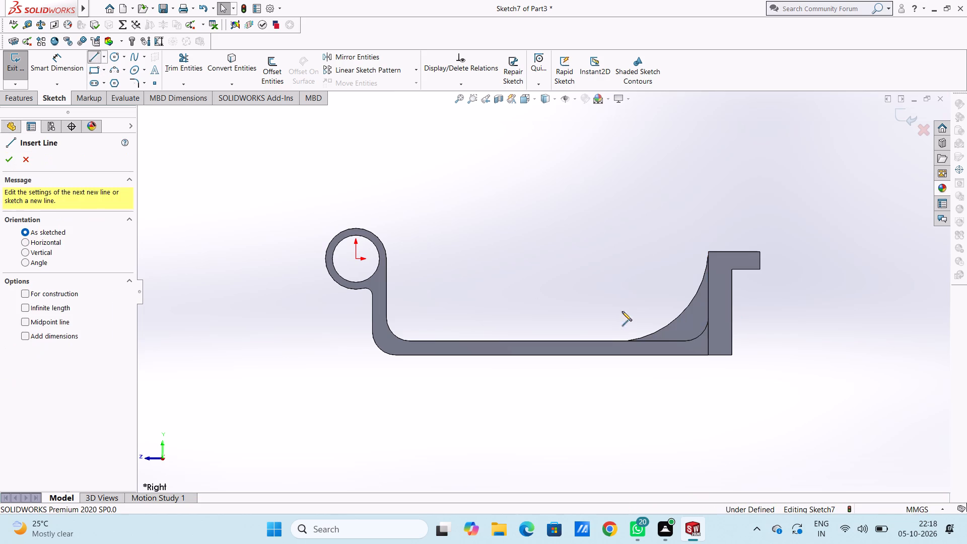
left_click(708, 357)
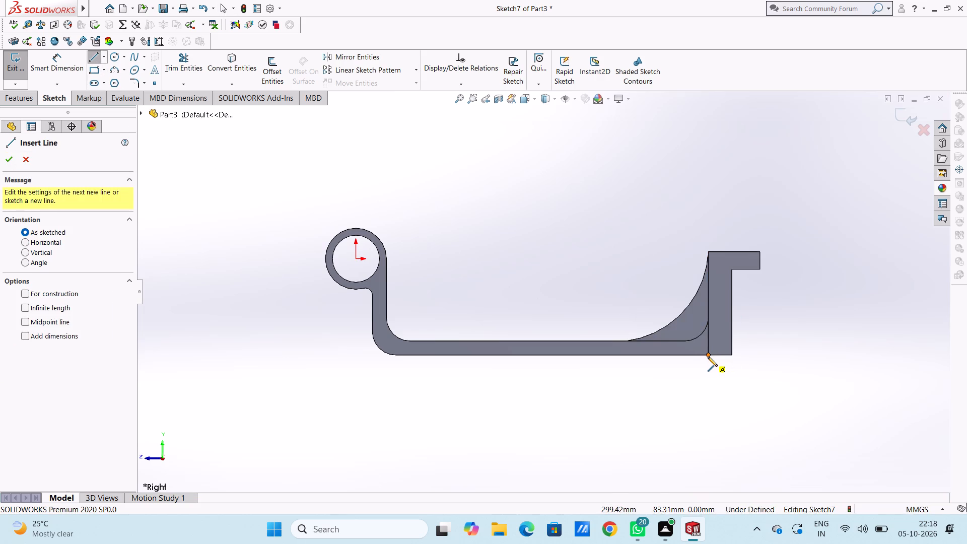
left_click(395, 356)
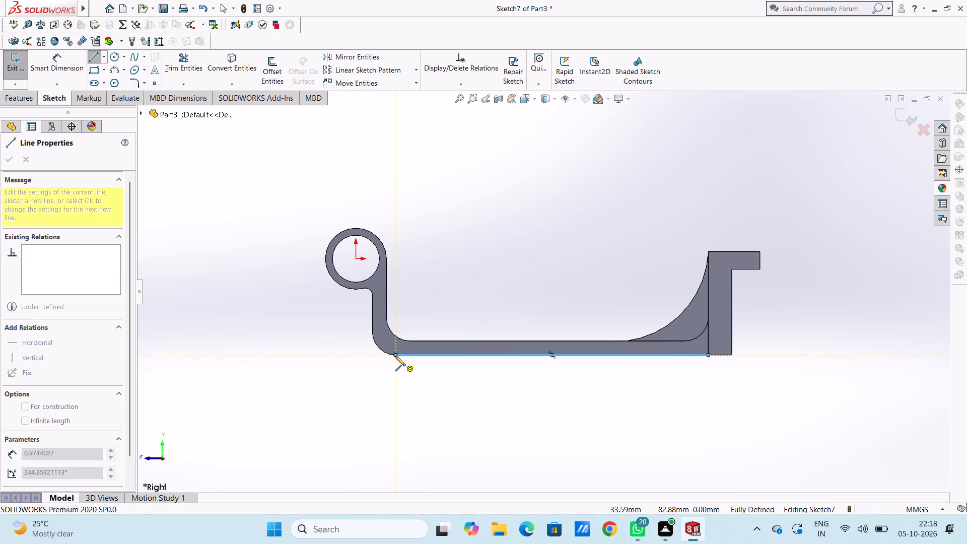
key("Escape")
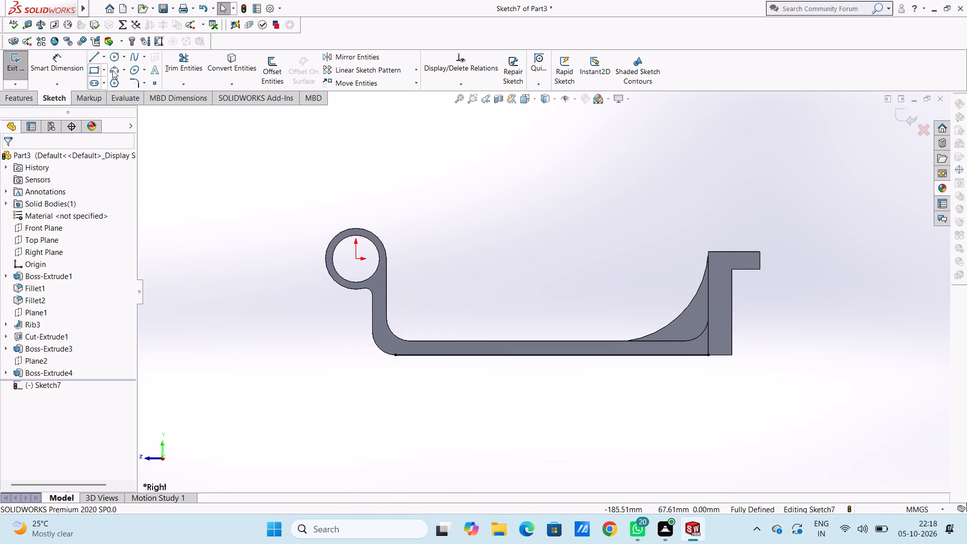
Trace three 20 mm radius three-point arcs over the ring-side outer bend, the ring-side inner bend and the wall-side fillet.
left_click(115, 68)
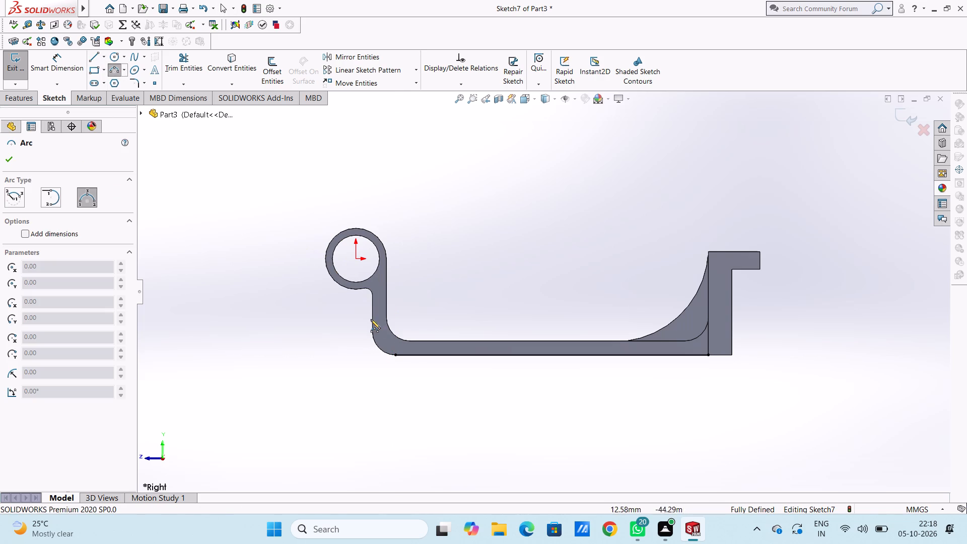
left_click(372, 331)
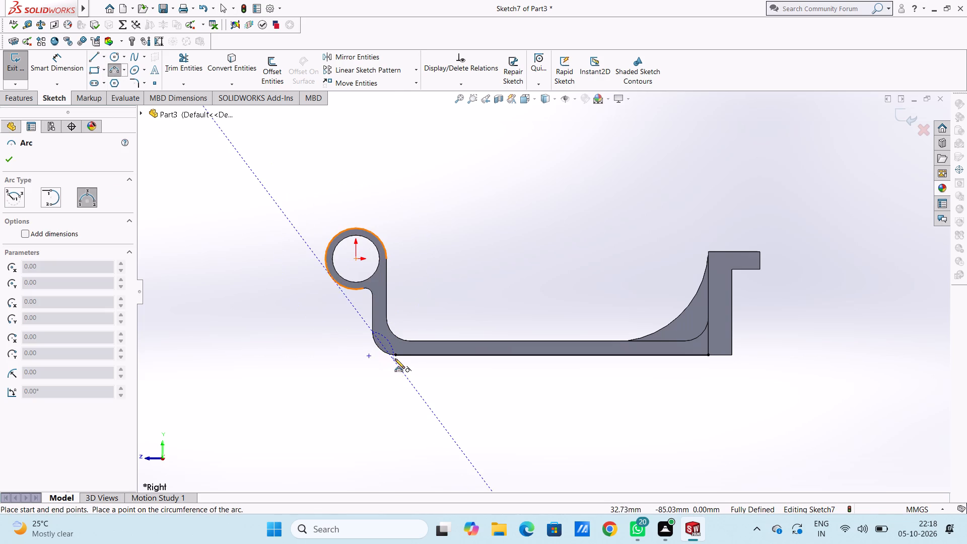
left_click(396, 355)
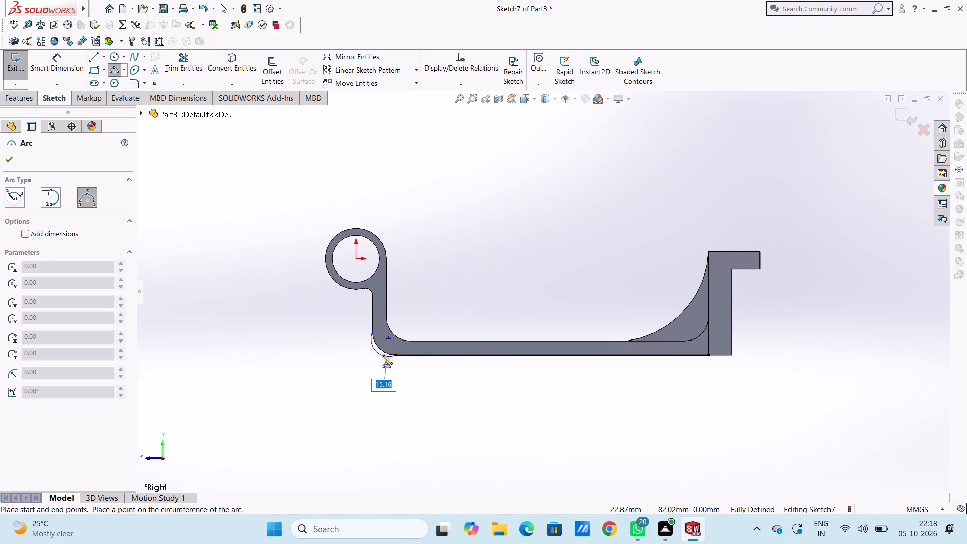
left_click(383, 353)
left_click(387, 319)
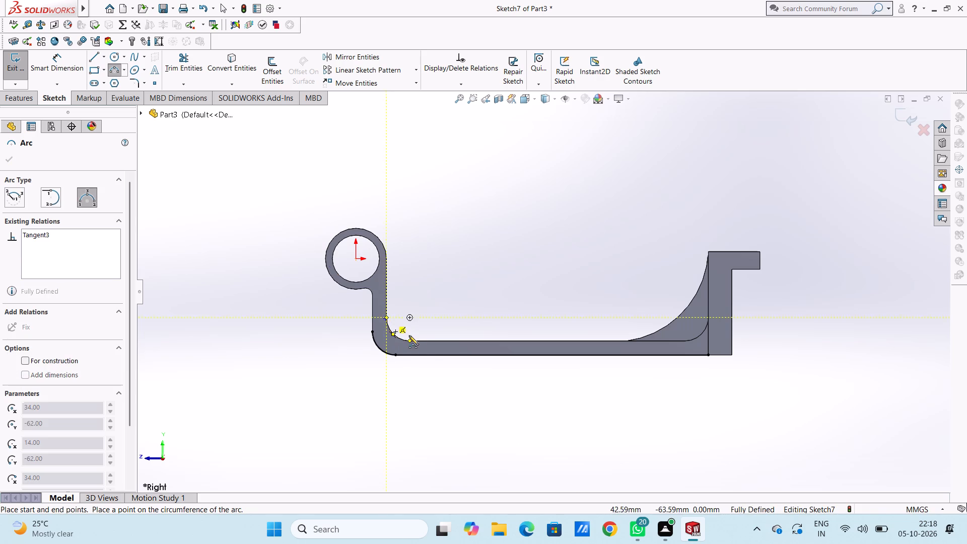
left_click(409, 339)
left_click(400, 339)
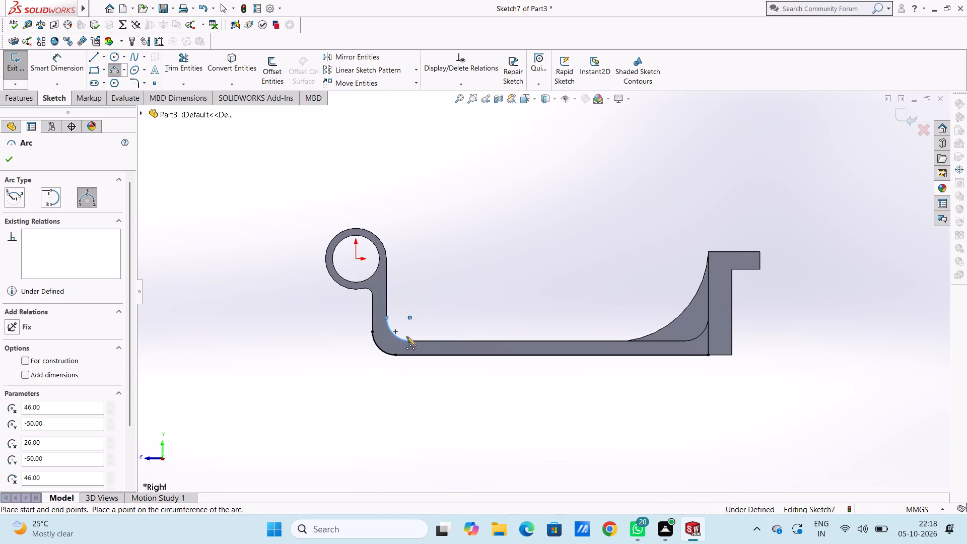
left_click(708, 319)
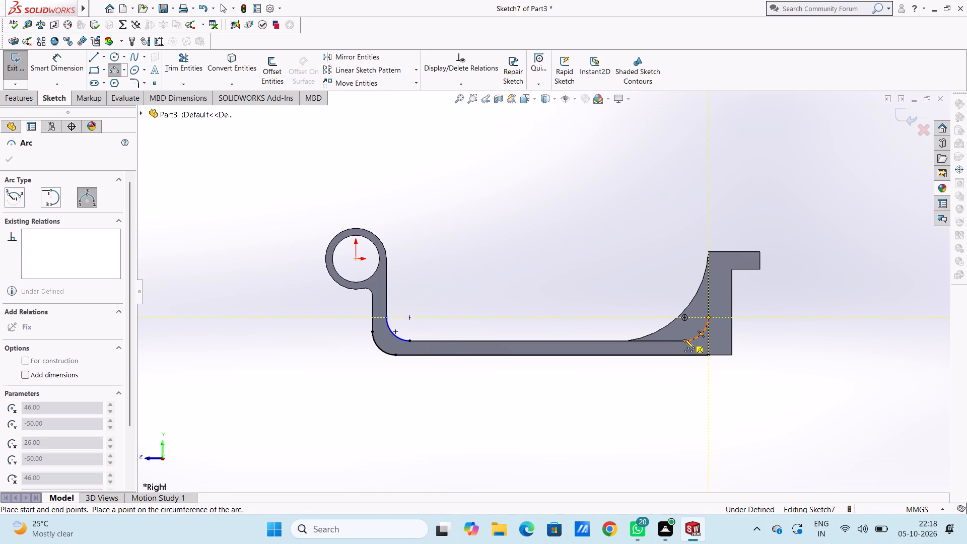
left_click(684, 339)
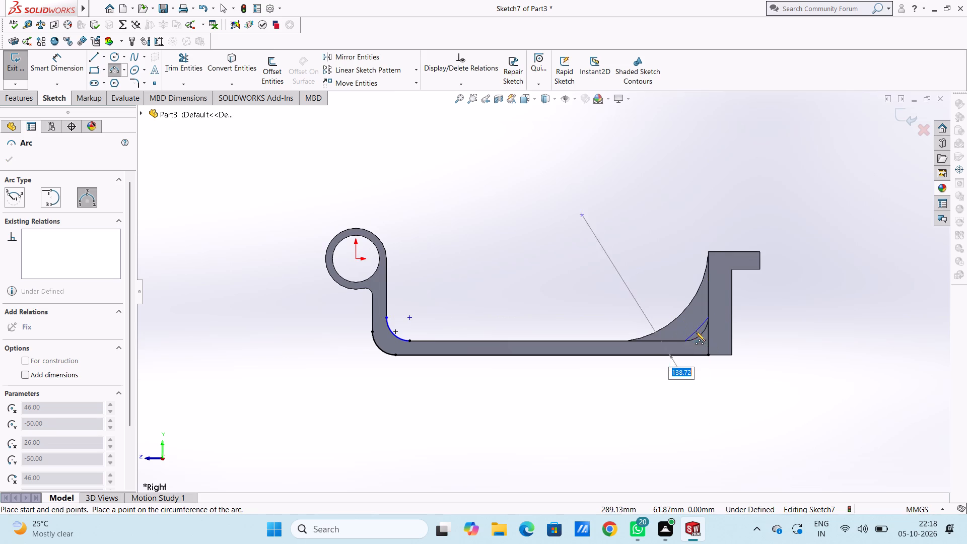
left_click(703, 335)
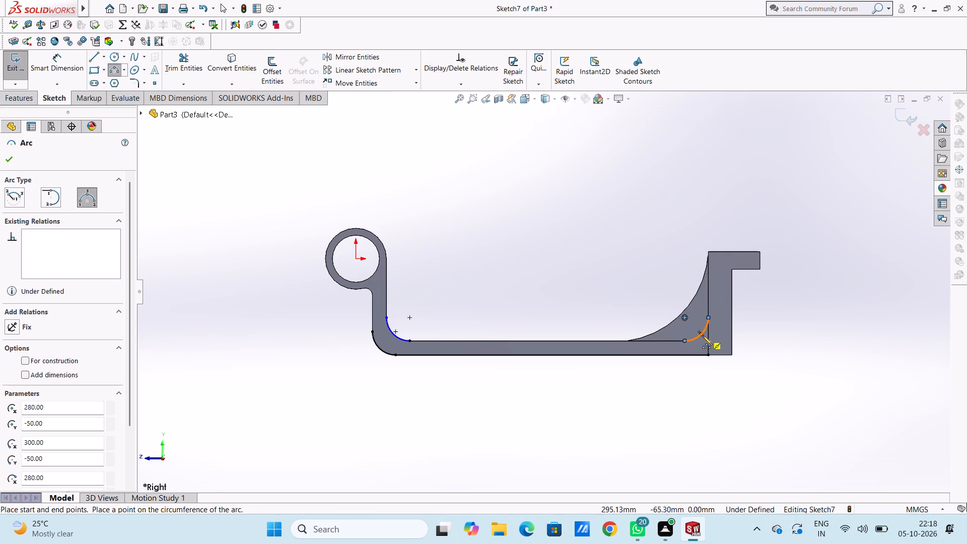
key("Escape")
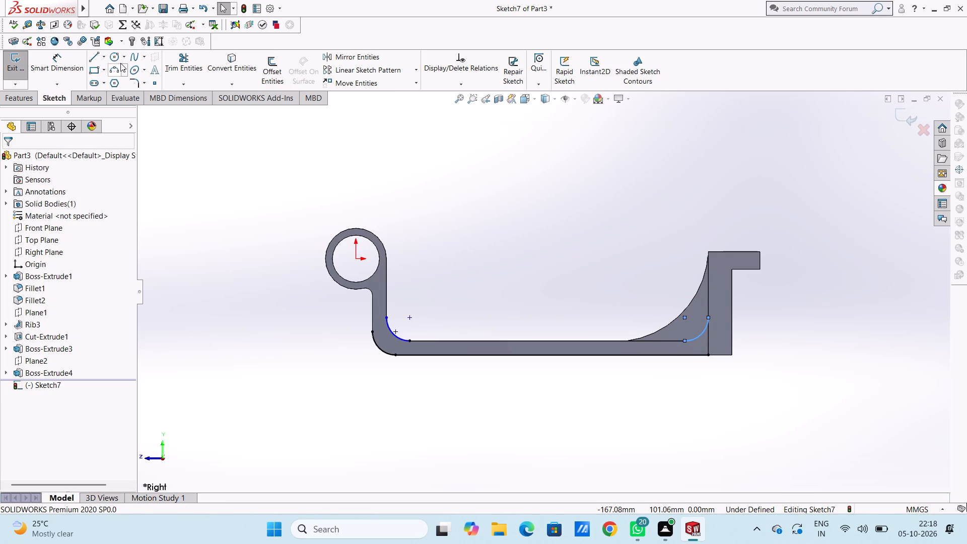
Close the base profile with a slanted line across the ring-side leg, a 234 mm top line and a vertical line at the wall.
left_click(98, 57)
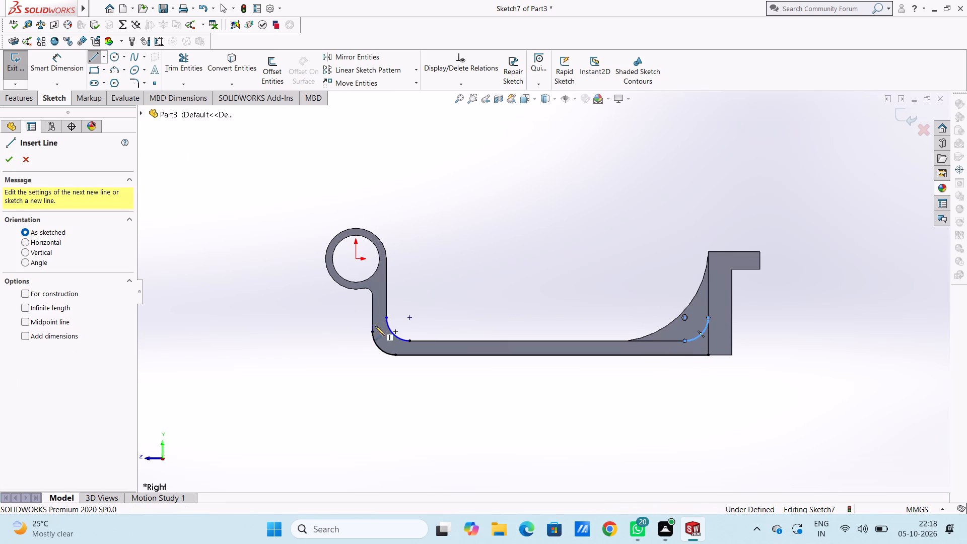
left_click(374, 330)
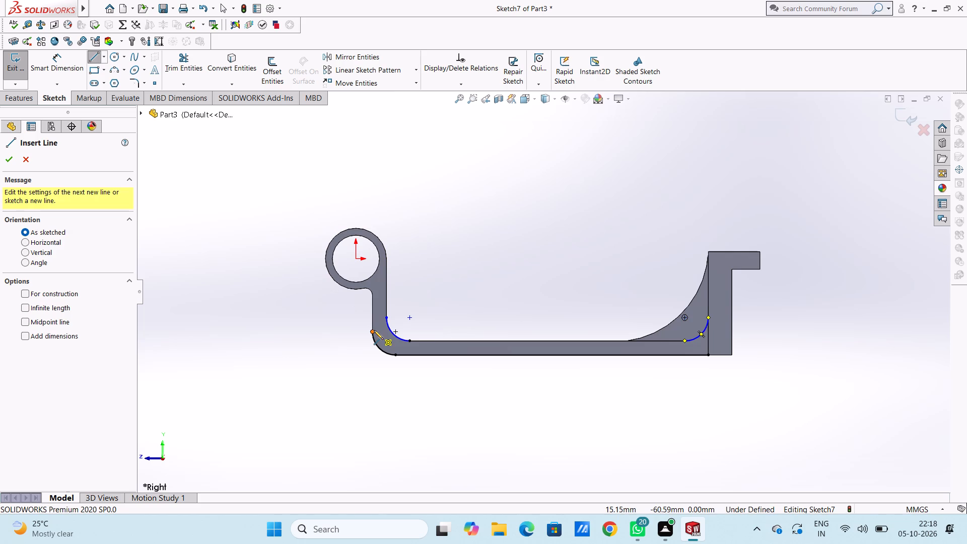
left_click(385, 319)
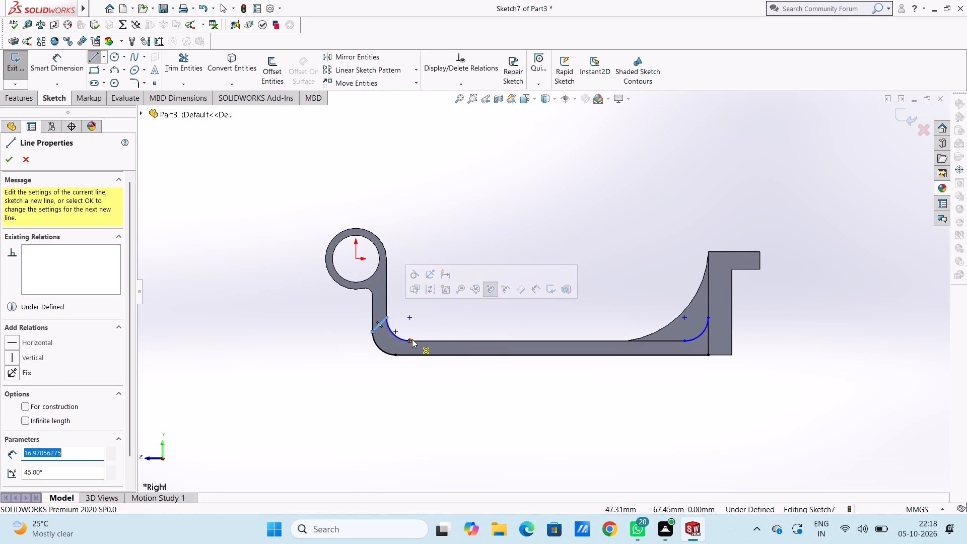
left_click(411, 339)
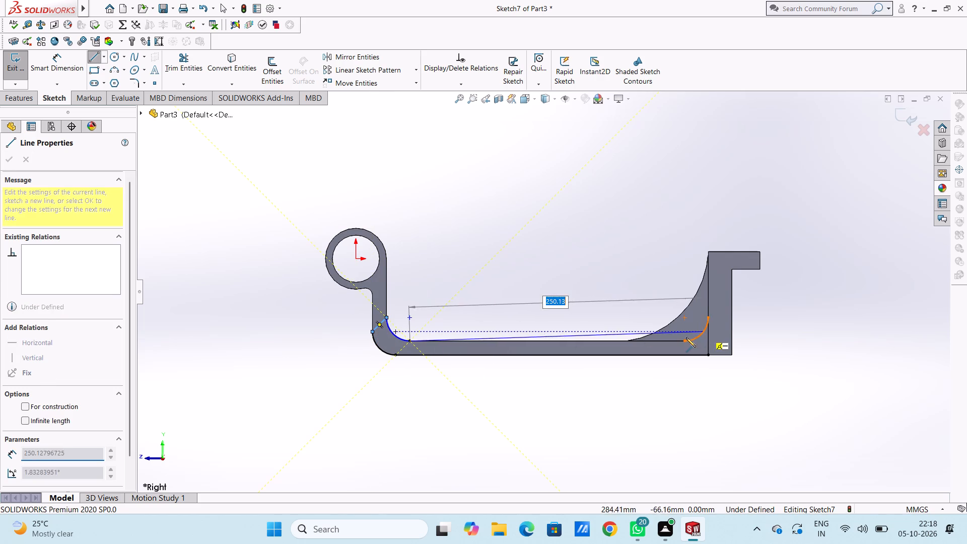
left_click(684, 339)
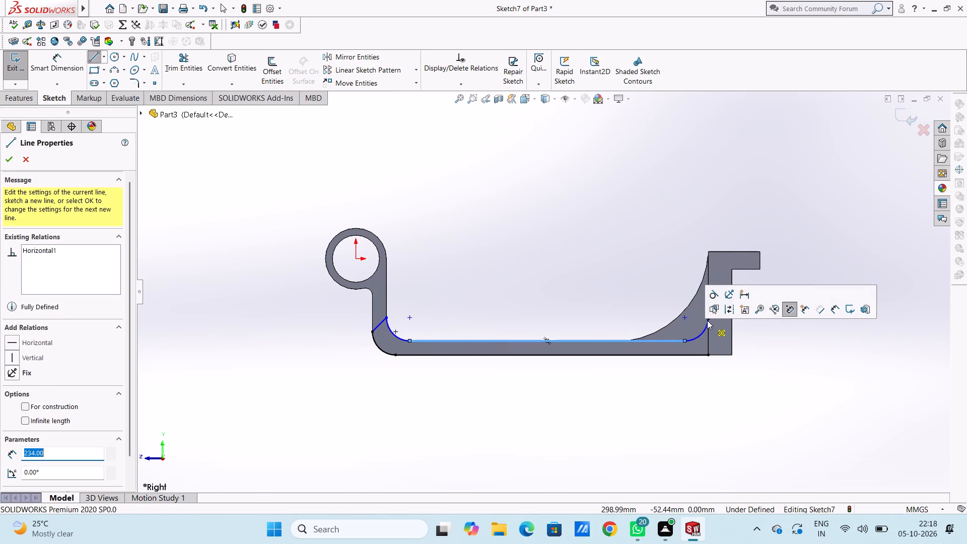
left_click(709, 318)
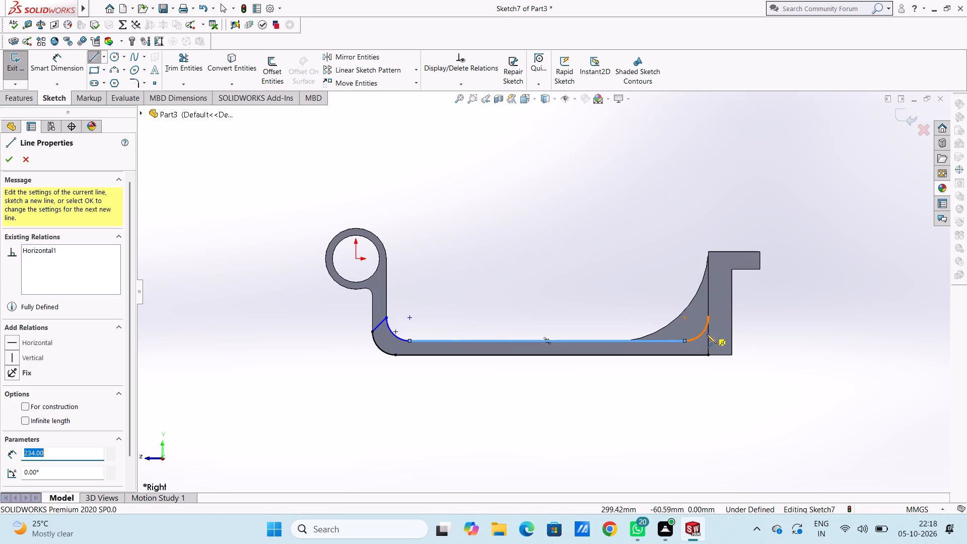
left_click(708, 355)
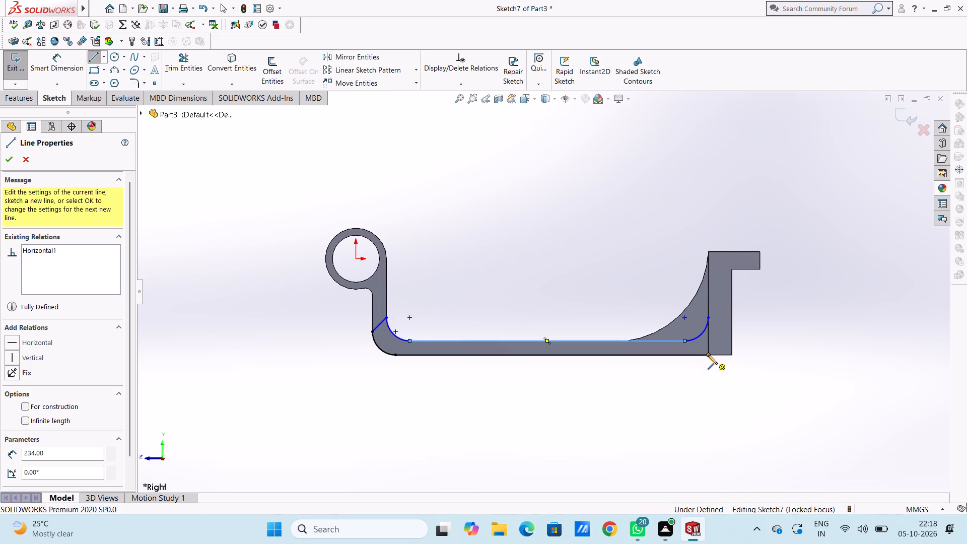
key("Escape")
key("Escape")
key("Escape")
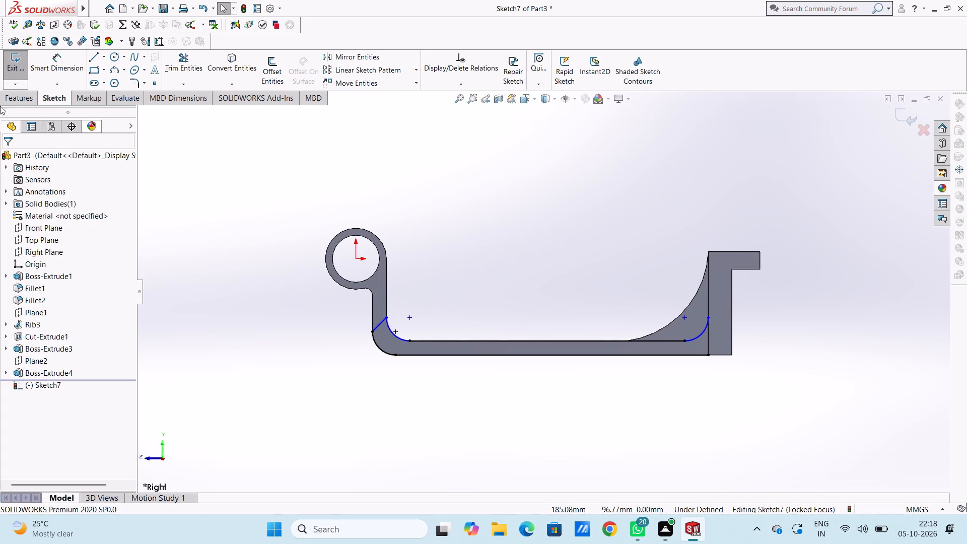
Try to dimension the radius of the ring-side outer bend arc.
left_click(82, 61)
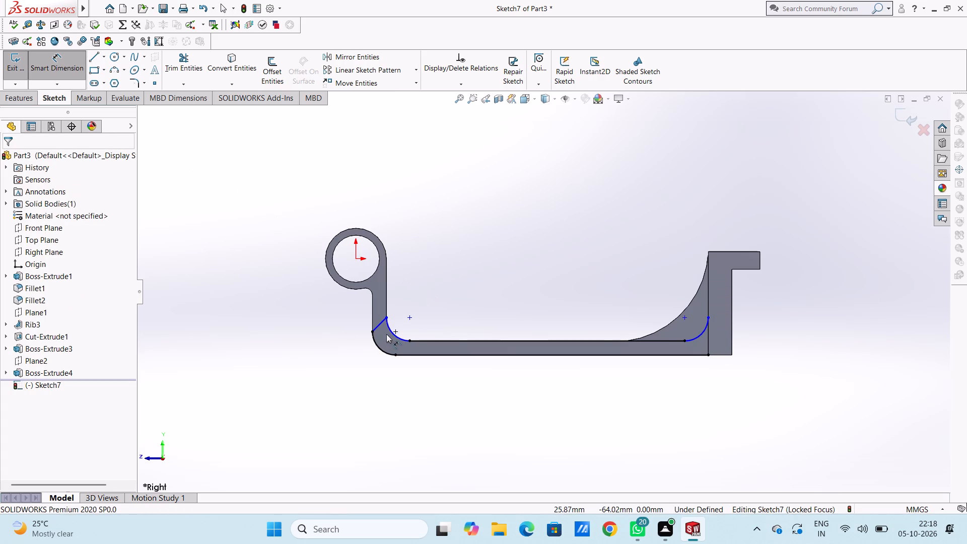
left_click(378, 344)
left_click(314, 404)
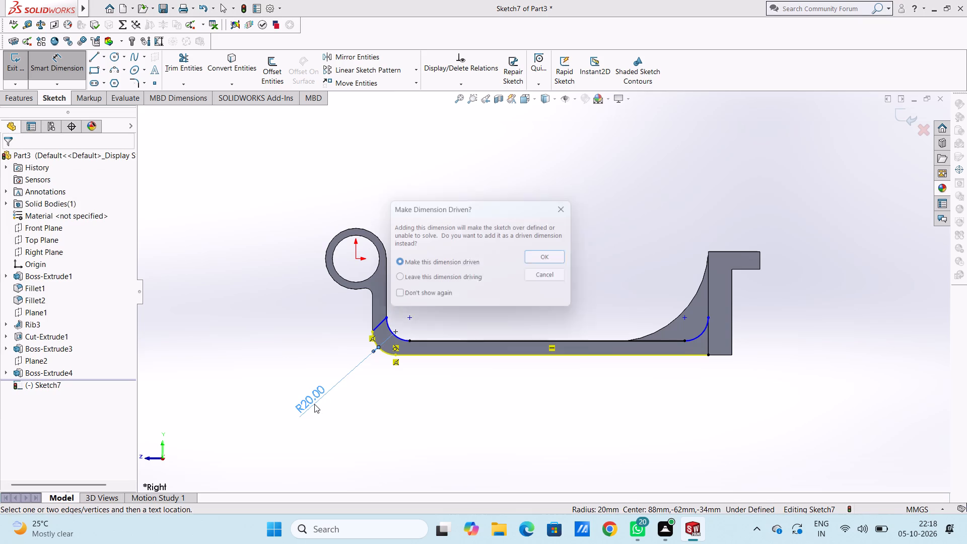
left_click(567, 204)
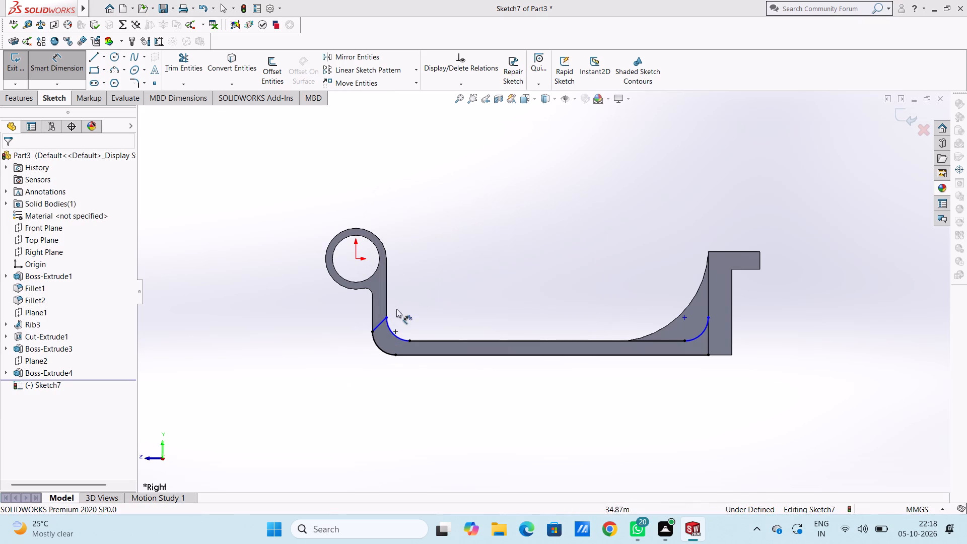
Dimension both inner bend arcs at R20 mm and the slanted end line's horizontal width at 12 mm.
left_click(390, 332)
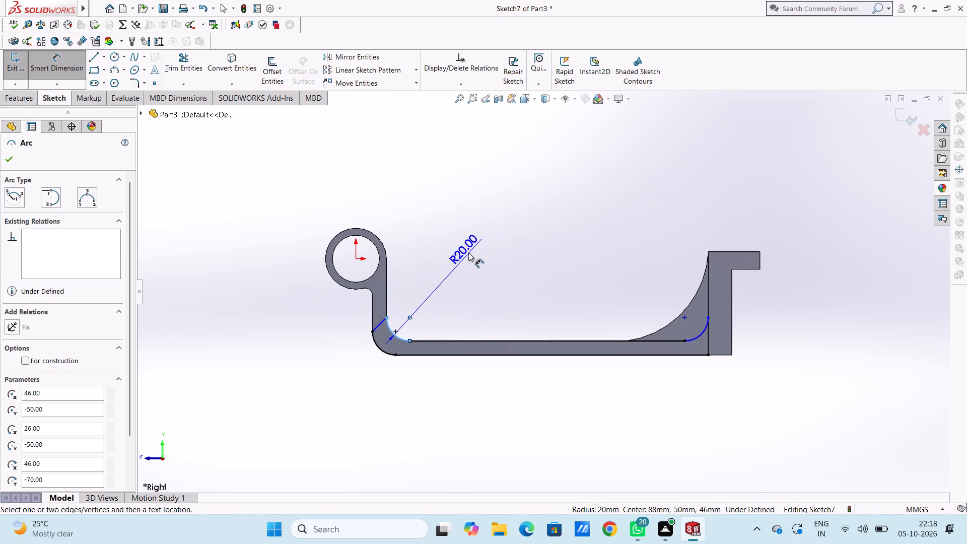
left_click(468, 251)
left_click(423, 234)
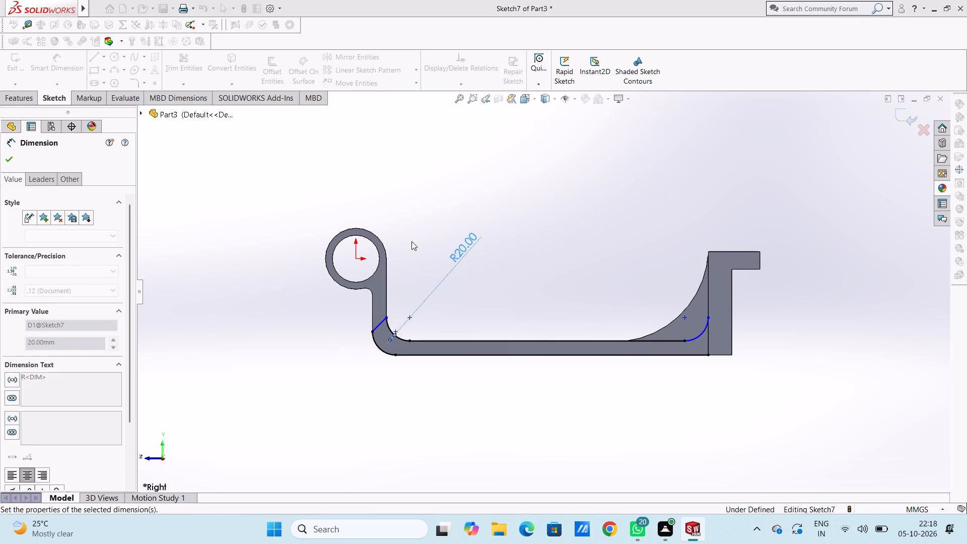
left_click(411, 241)
left_click(379, 327)
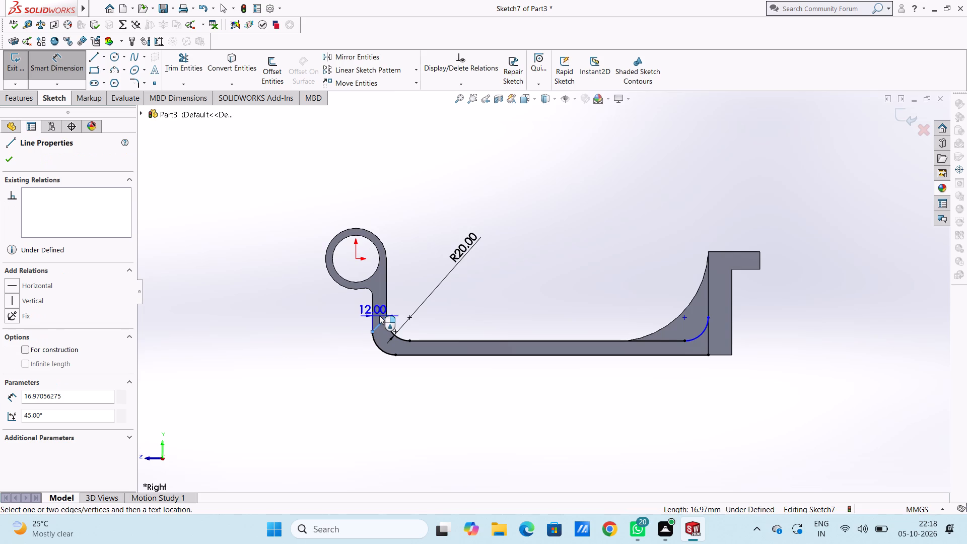
left_click(379, 286)
left_click(342, 270)
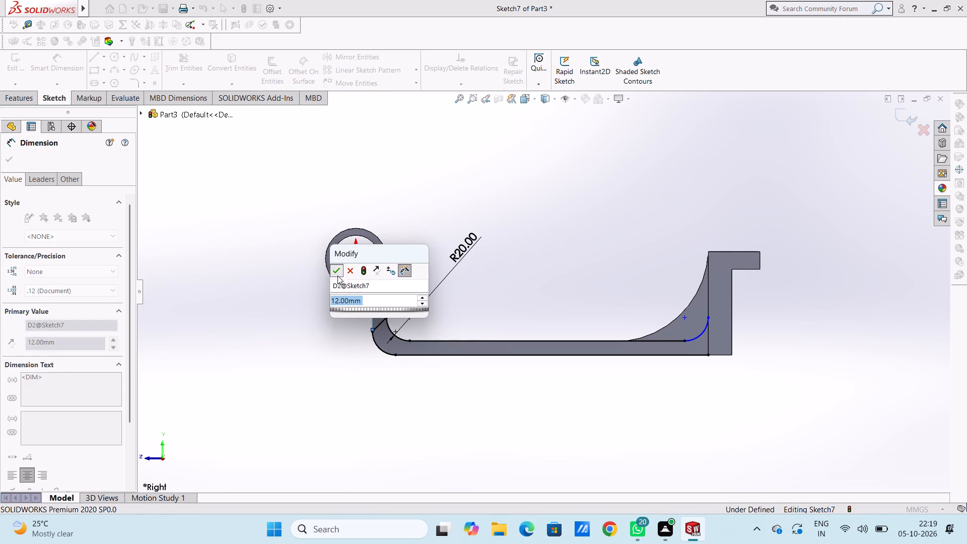
left_click(298, 294)
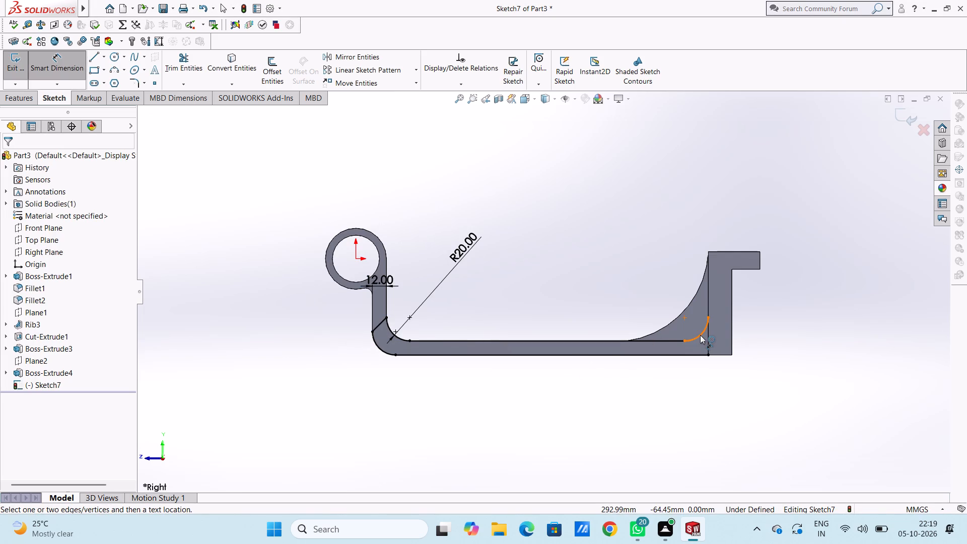
left_click(700, 335)
left_click(630, 267)
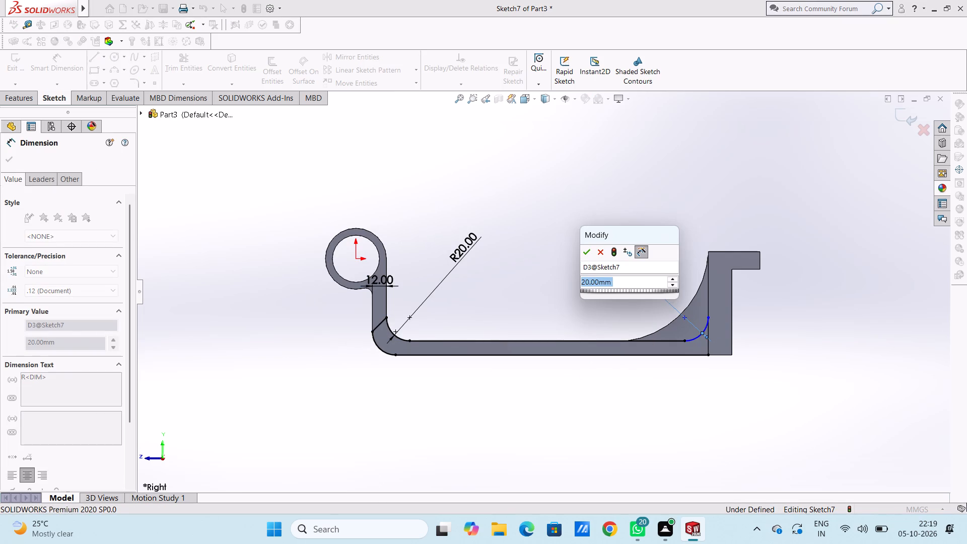
left_click(585, 256)
left_click(570, 268)
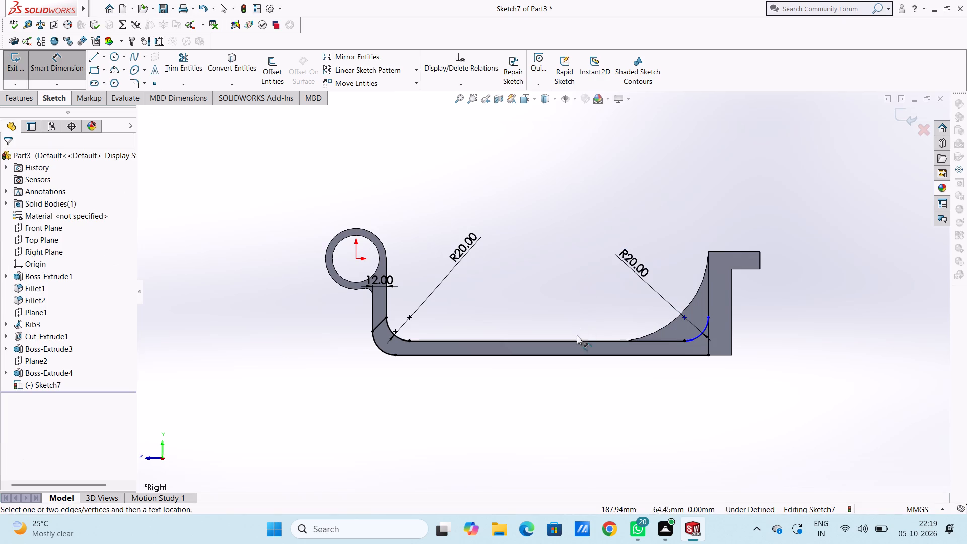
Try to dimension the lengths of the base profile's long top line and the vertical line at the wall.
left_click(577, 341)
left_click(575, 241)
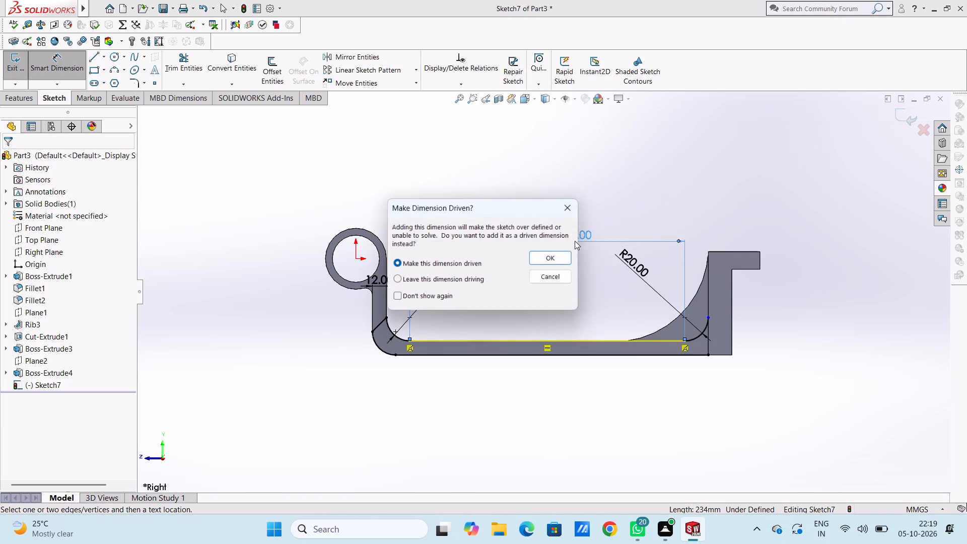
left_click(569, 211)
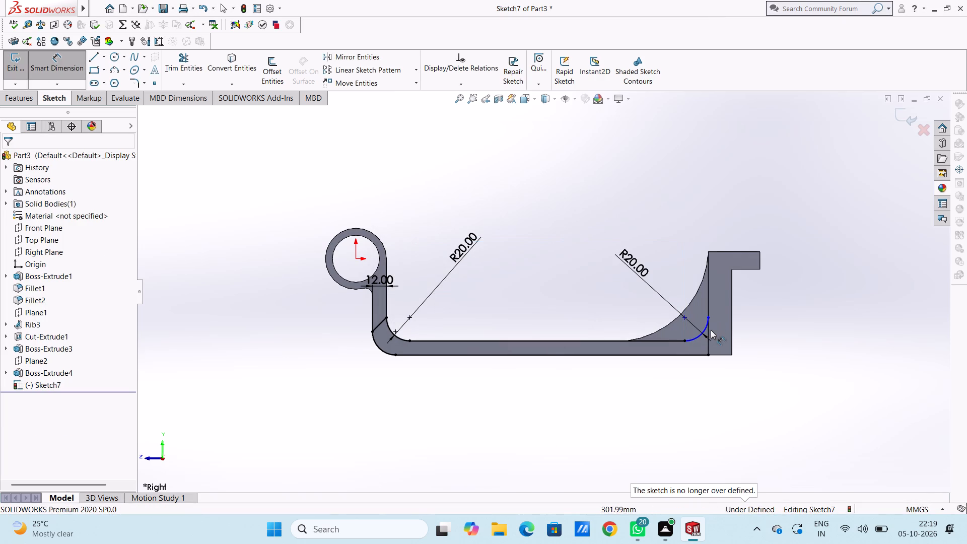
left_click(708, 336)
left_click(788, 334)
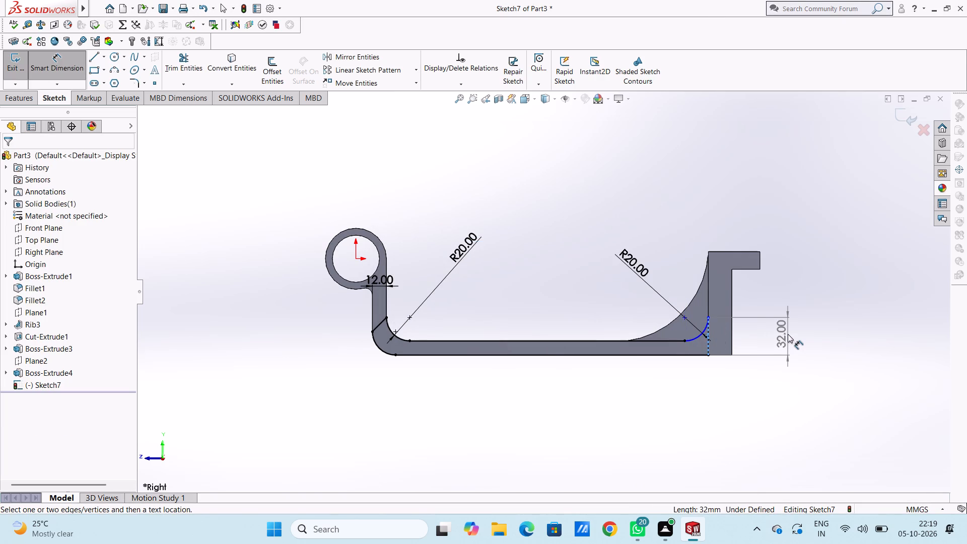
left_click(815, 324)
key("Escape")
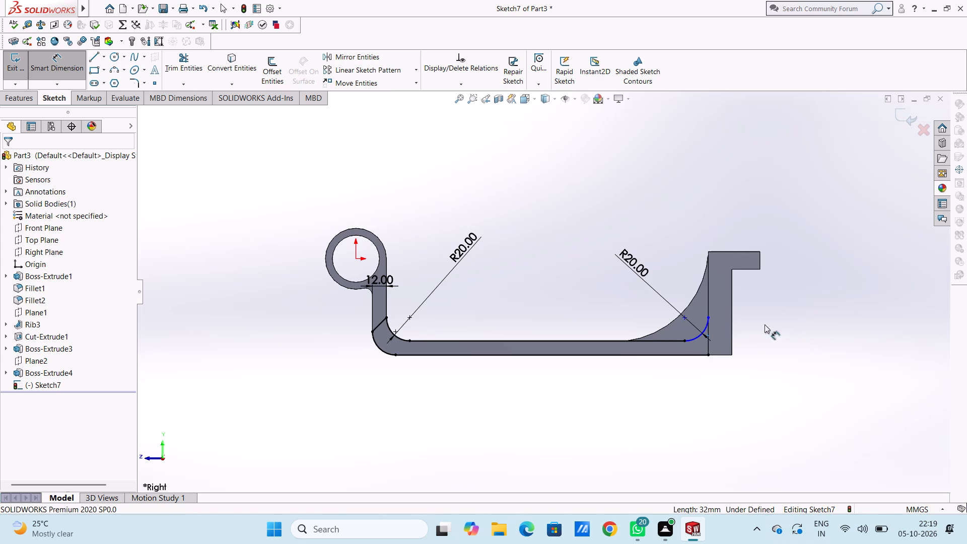
Draw a 32 mm vertical line at the wall from the base profile's bottom corner up to the wall-side arc's upper end.
left_click(95, 56)
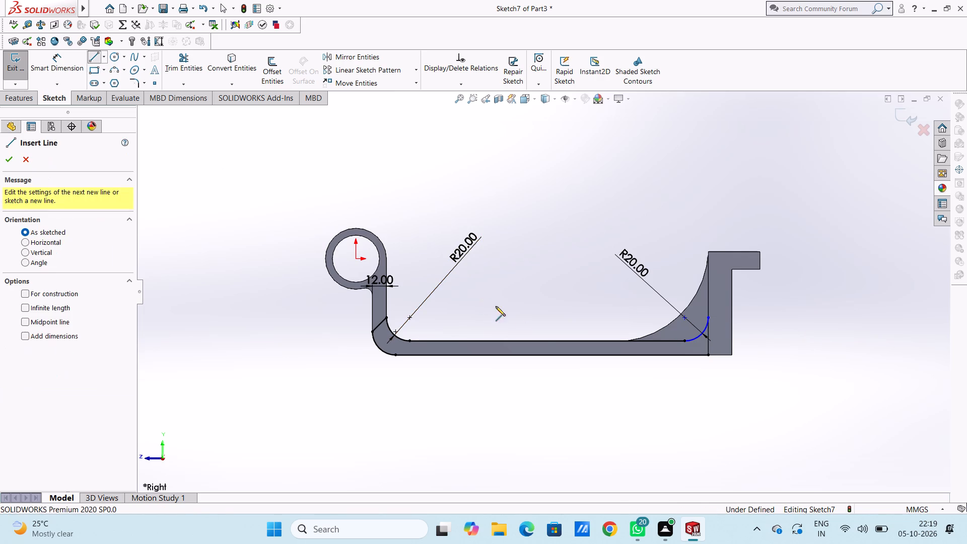
left_click(709, 357)
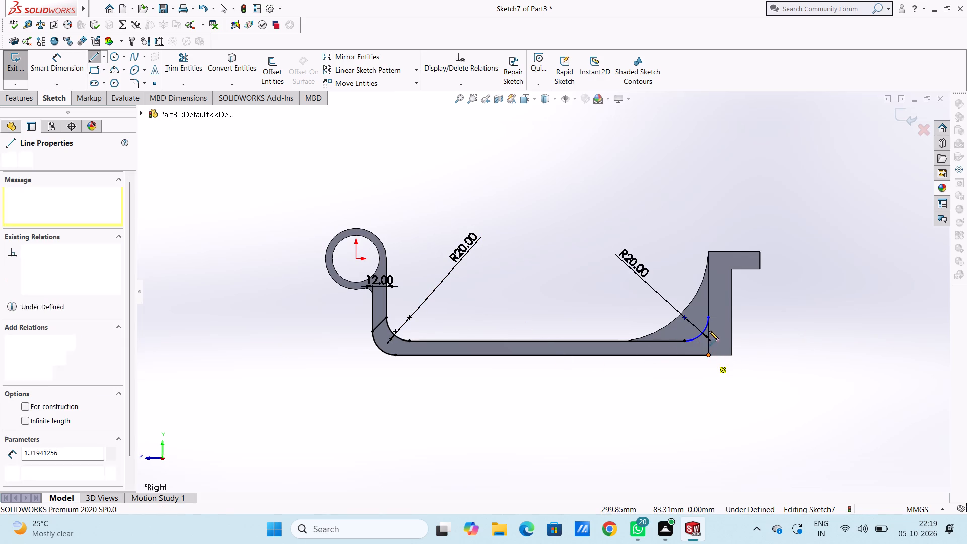
left_click(711, 320)
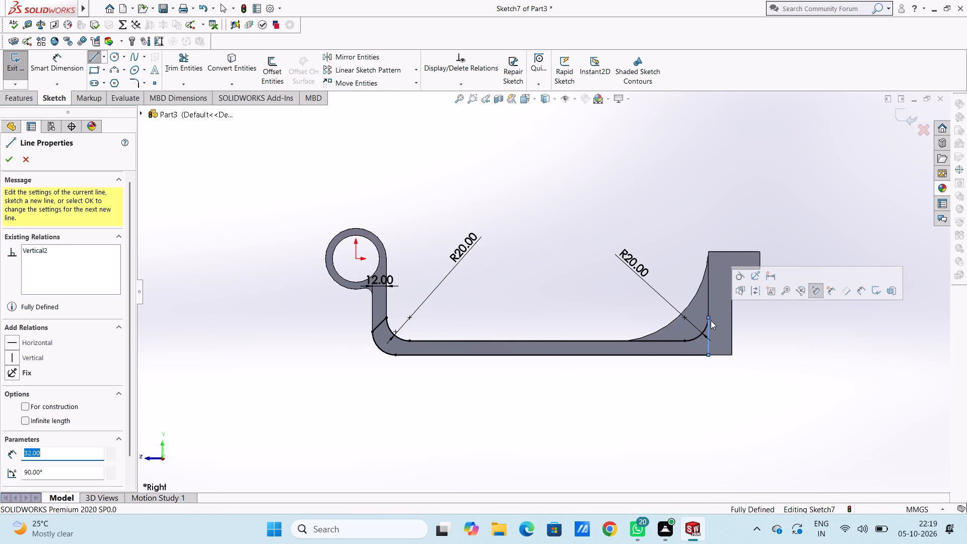
key("Escape")
key("Escape")
key("Escape")
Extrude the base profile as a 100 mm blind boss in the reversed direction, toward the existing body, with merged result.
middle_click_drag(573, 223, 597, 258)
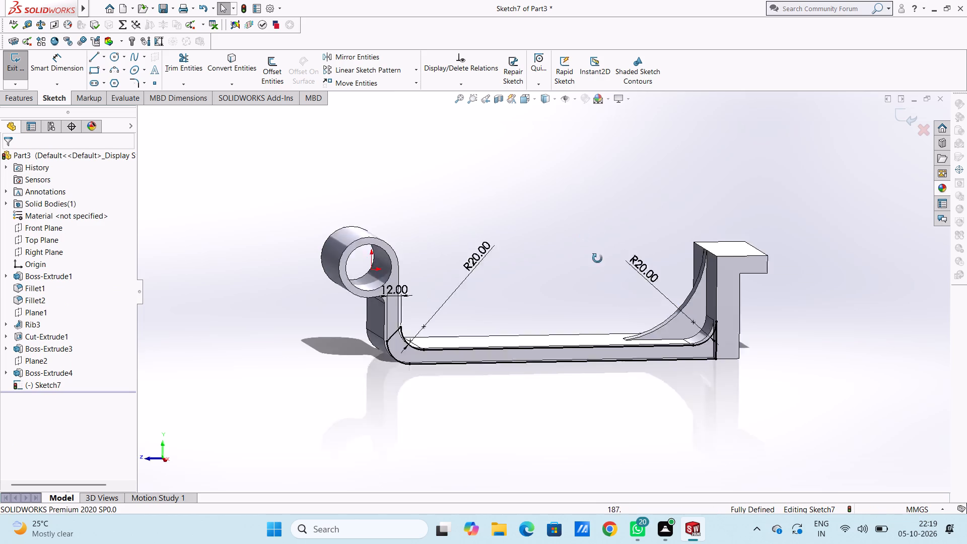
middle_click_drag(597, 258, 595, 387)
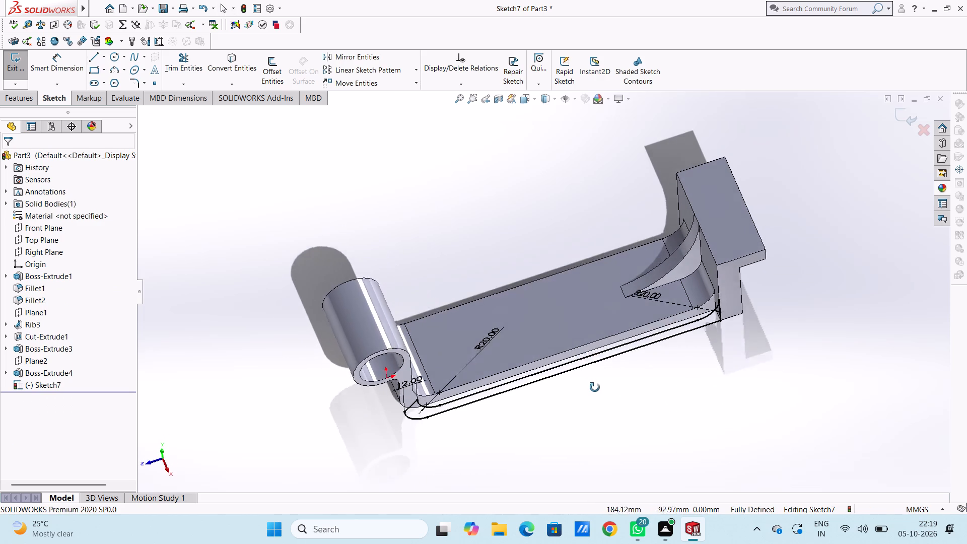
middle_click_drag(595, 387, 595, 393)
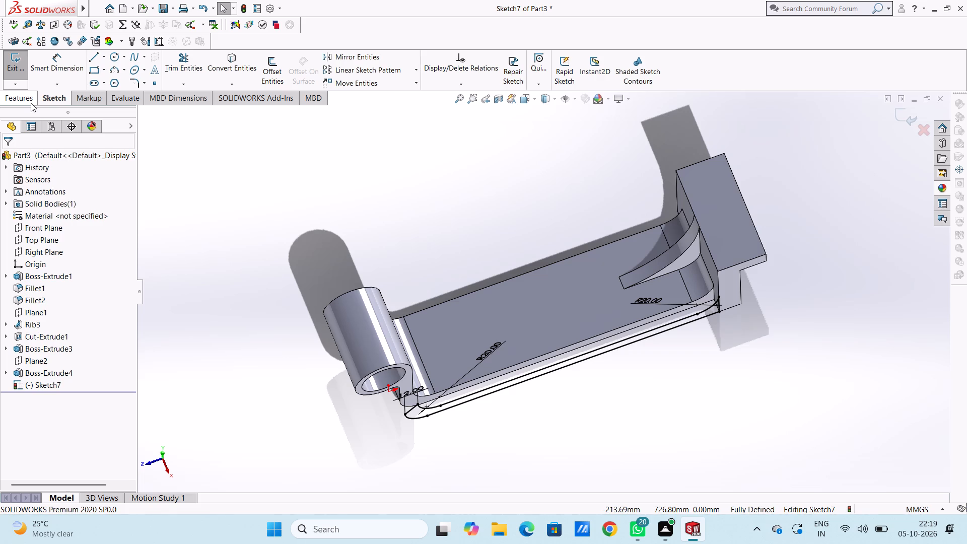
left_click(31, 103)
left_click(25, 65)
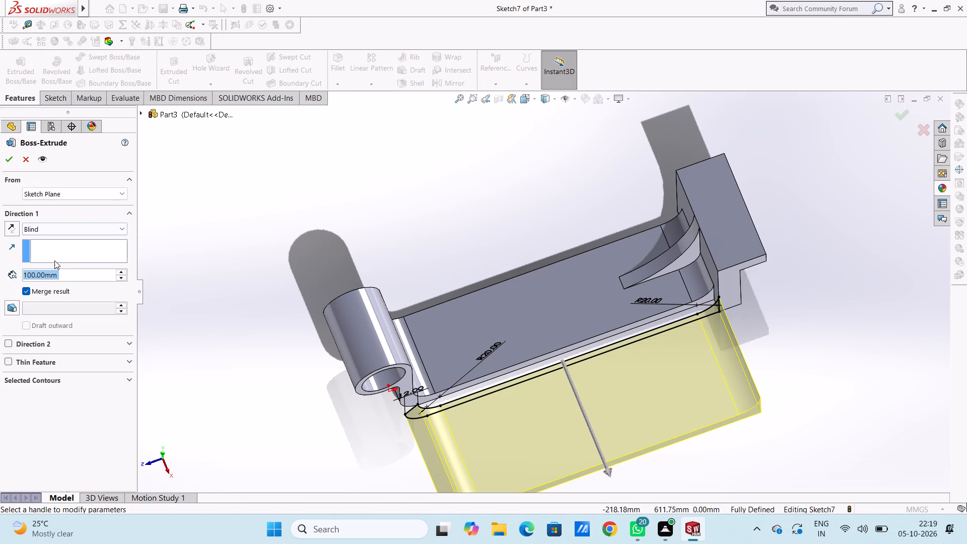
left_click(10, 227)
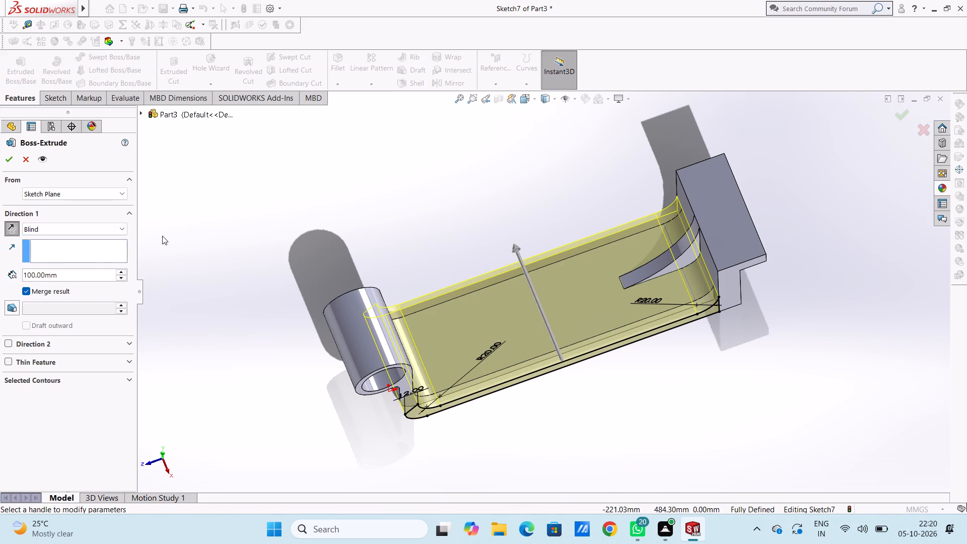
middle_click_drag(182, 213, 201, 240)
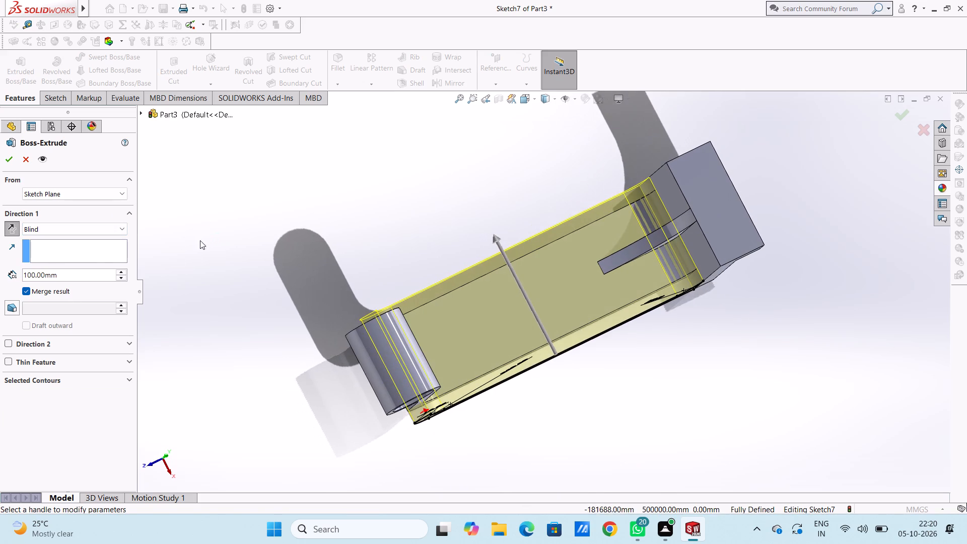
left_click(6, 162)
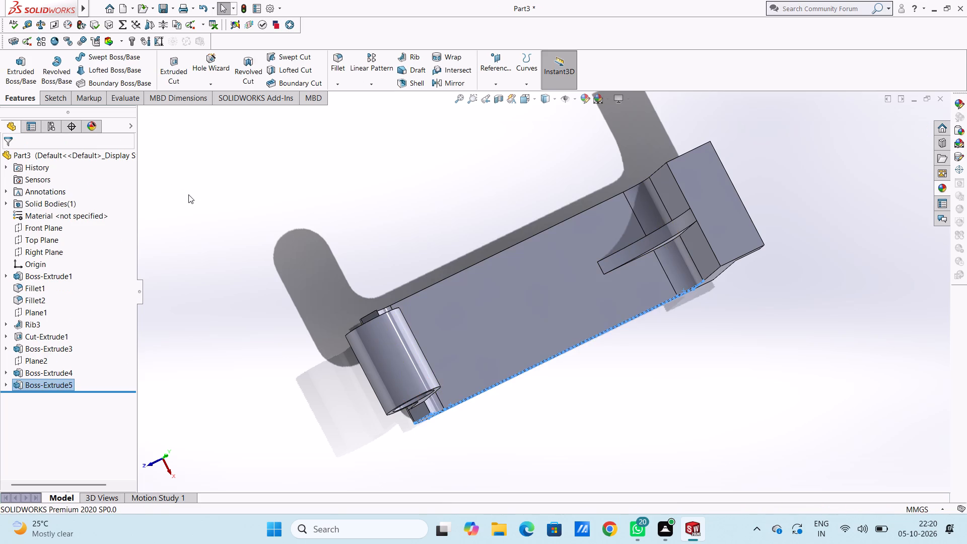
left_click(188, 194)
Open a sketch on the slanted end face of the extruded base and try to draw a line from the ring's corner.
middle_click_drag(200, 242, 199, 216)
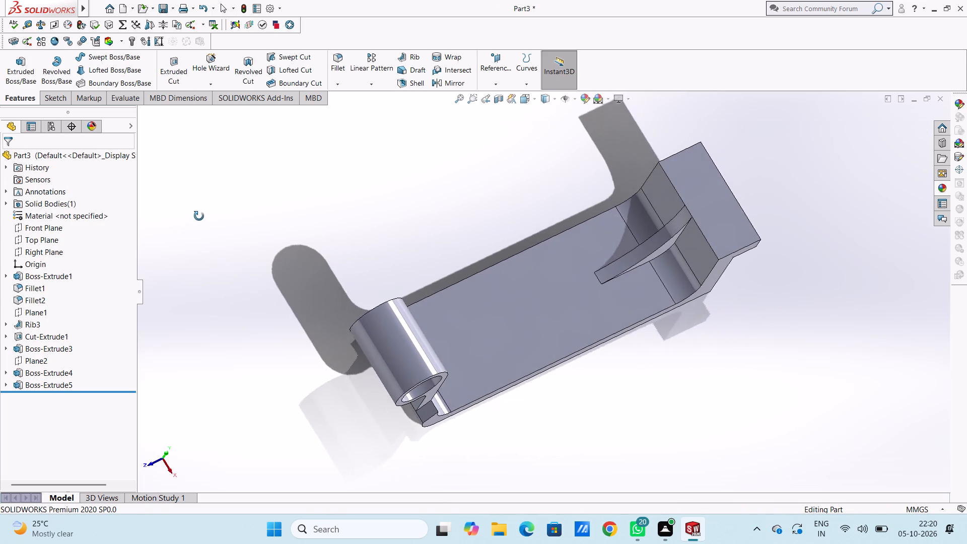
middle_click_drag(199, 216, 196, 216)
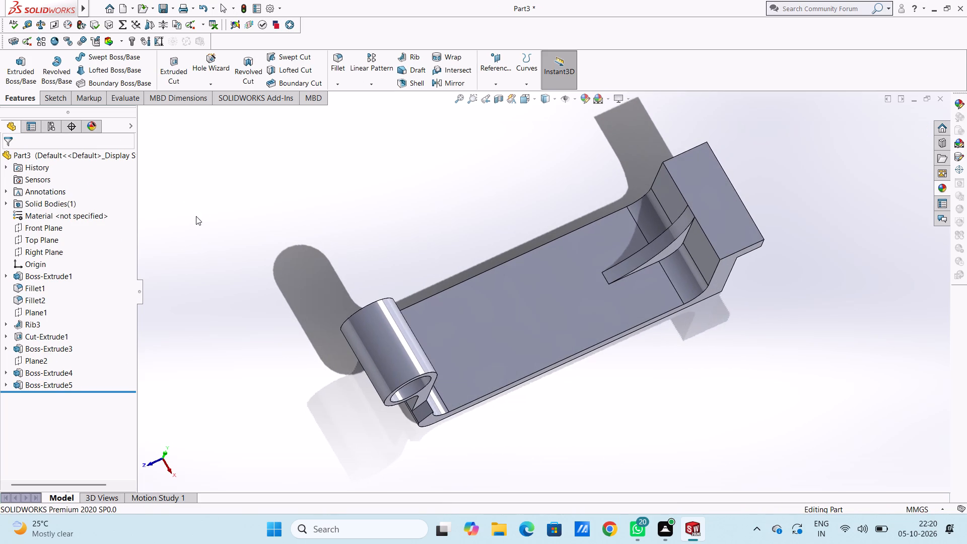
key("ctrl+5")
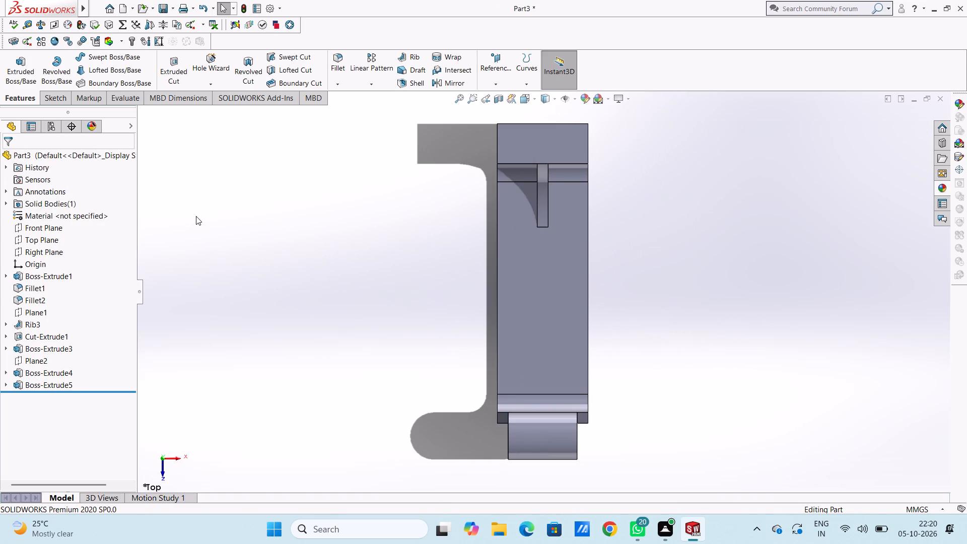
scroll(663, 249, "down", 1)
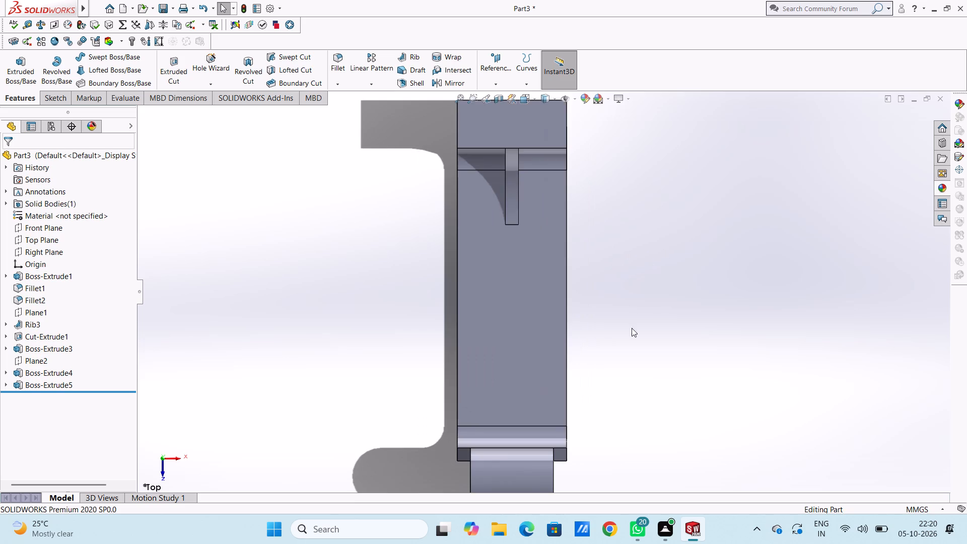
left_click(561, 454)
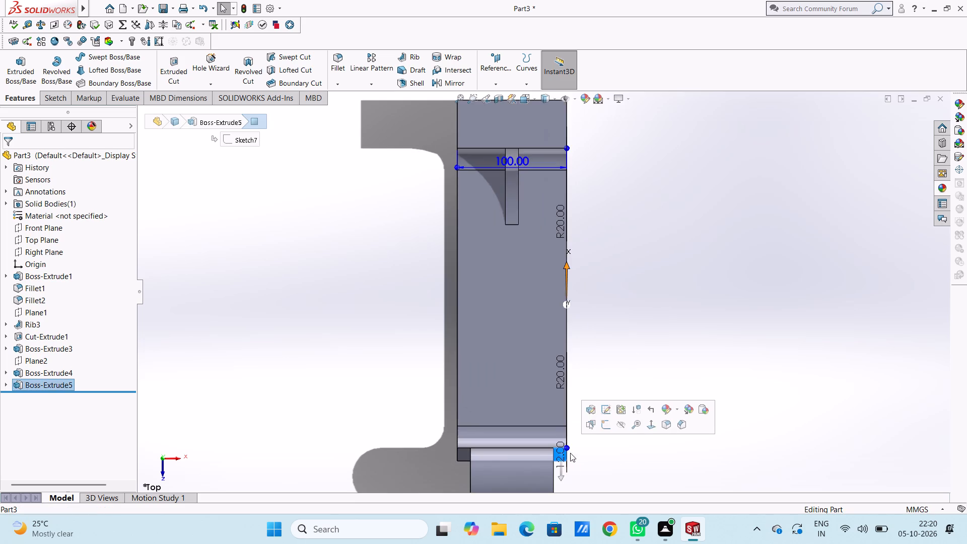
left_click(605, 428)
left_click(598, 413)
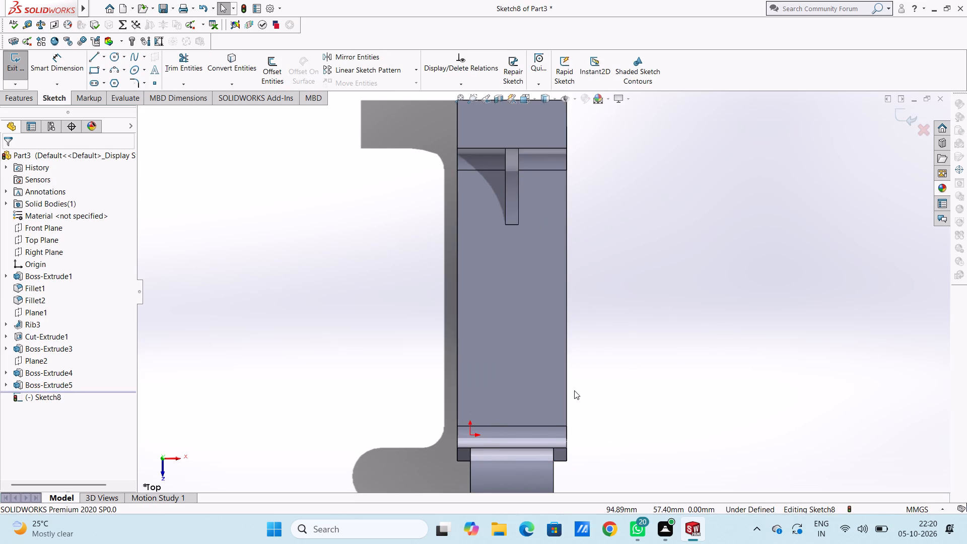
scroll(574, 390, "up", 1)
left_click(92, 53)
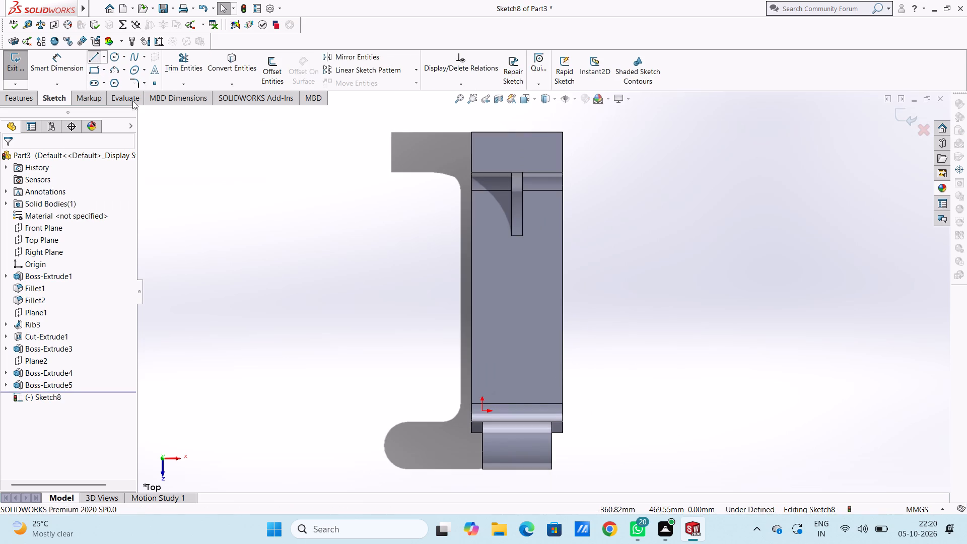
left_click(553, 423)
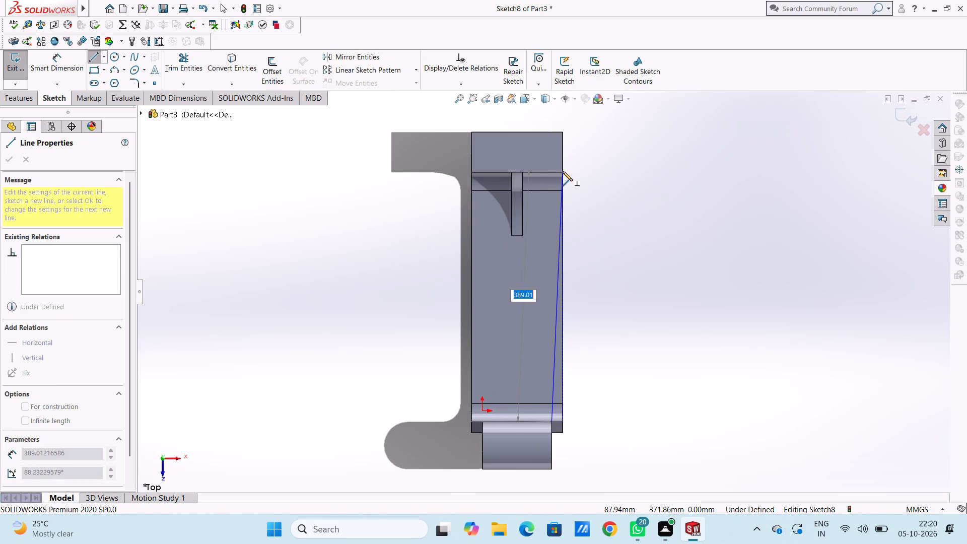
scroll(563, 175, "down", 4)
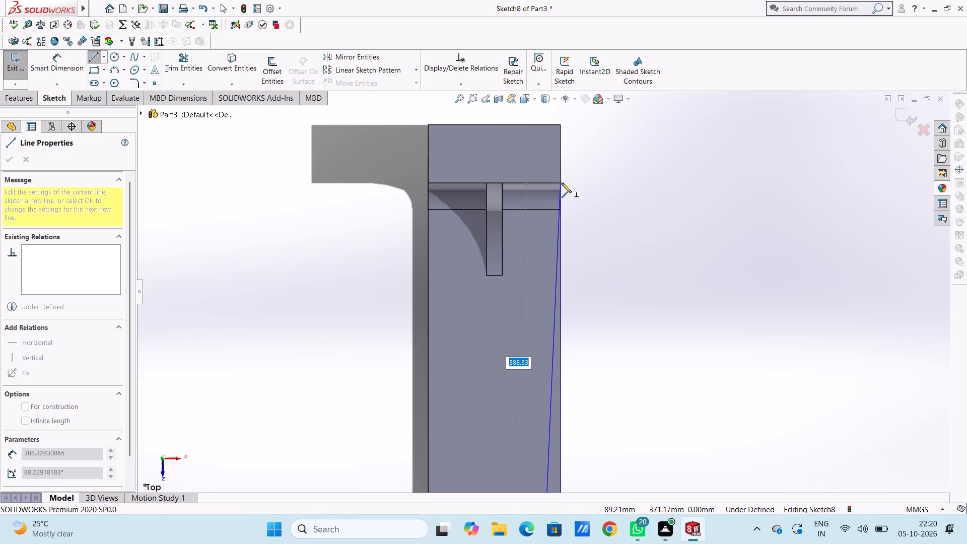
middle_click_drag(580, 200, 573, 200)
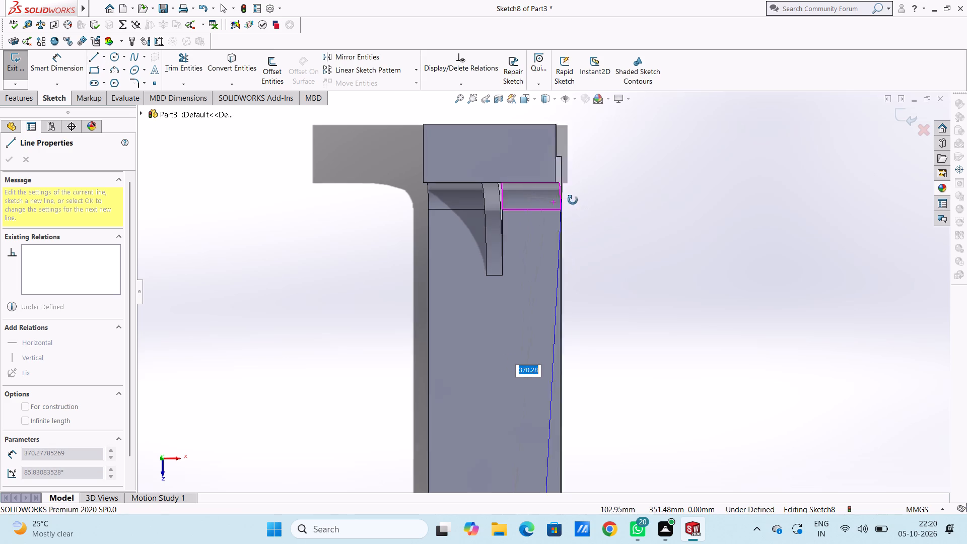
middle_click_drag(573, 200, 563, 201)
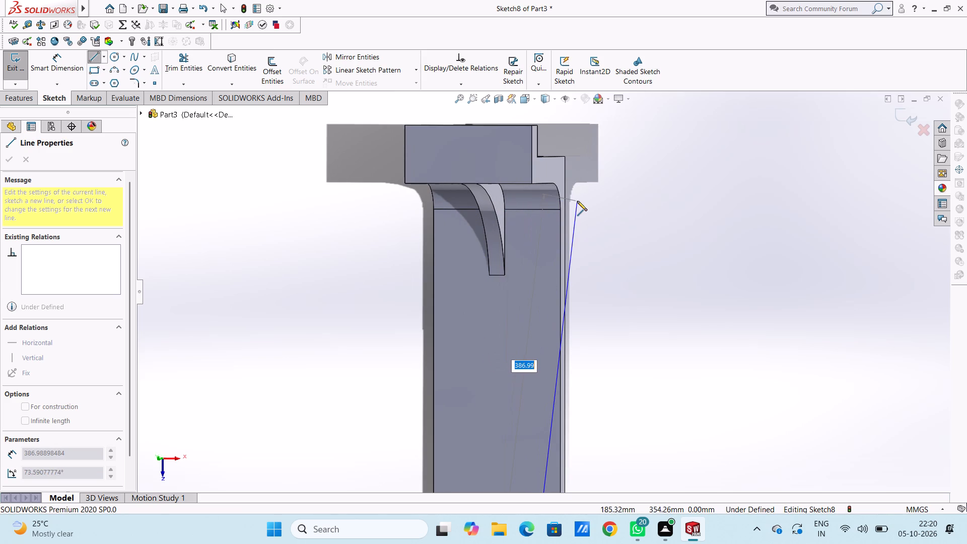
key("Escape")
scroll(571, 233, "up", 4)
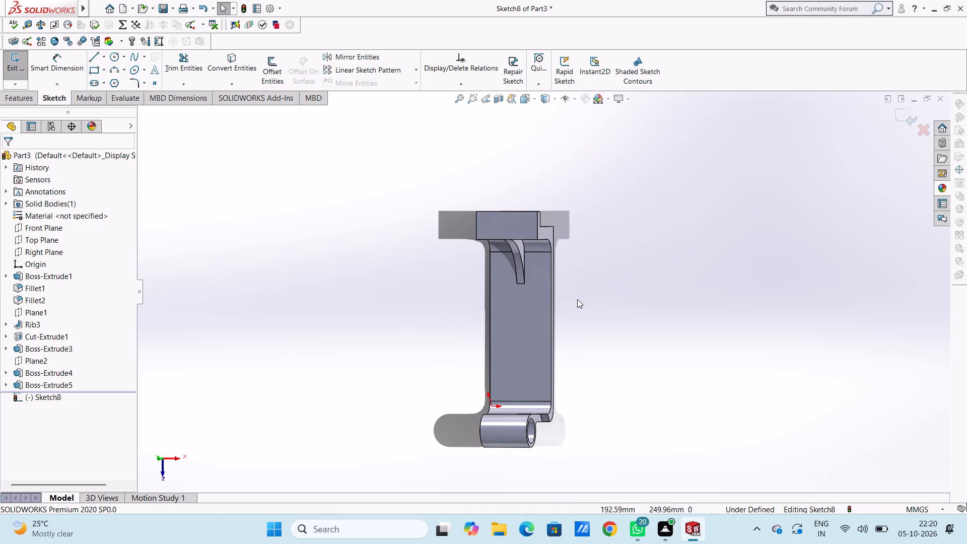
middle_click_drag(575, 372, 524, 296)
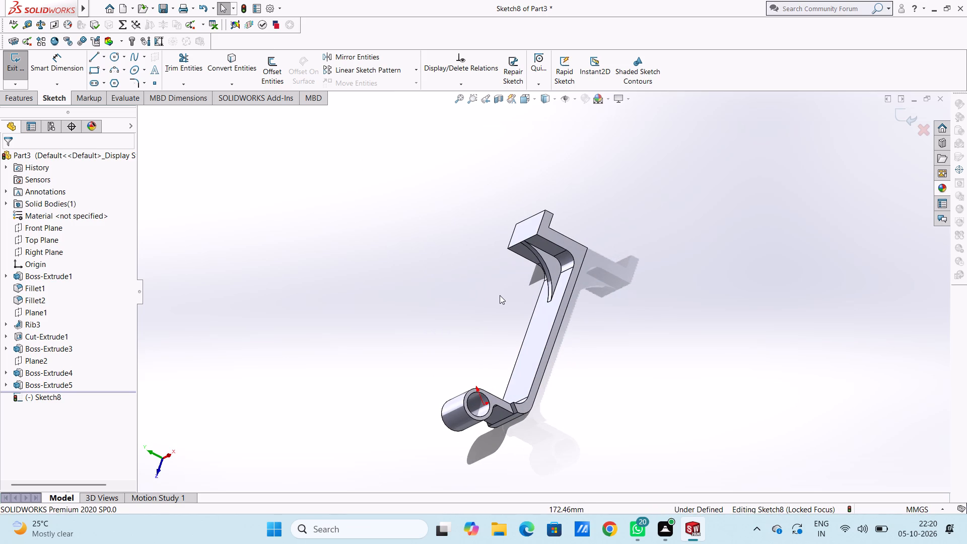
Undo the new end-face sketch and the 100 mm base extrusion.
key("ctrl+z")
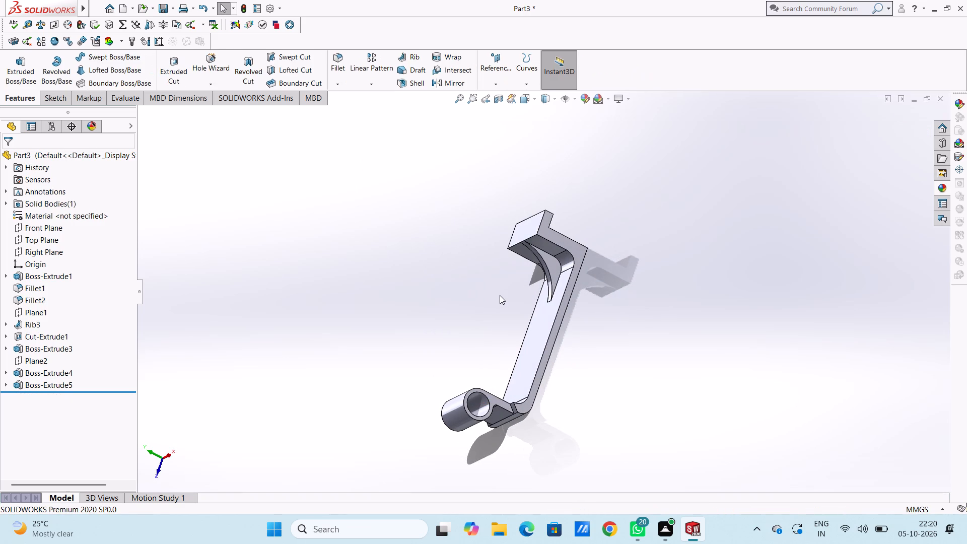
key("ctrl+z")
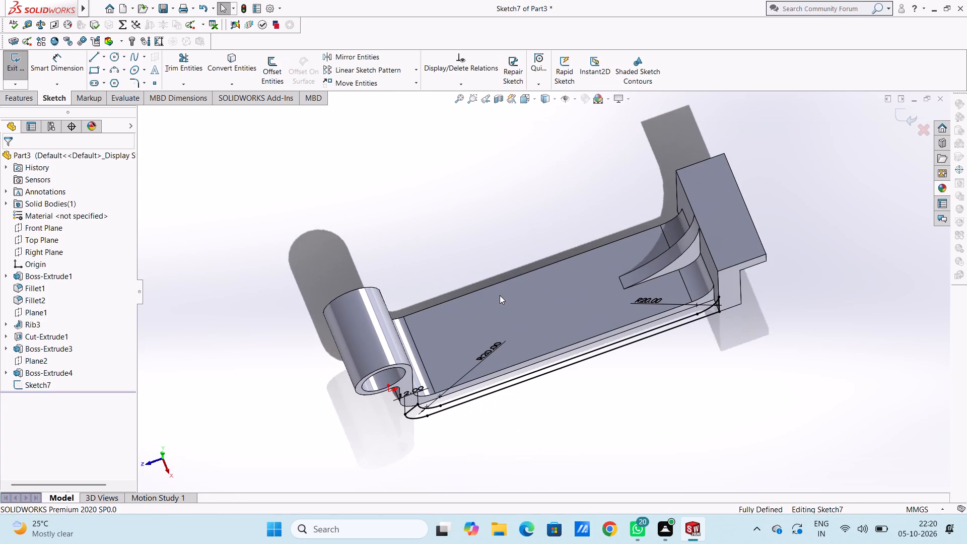
Replace the base profile's slanted end line with a 12 mm vertical line and a 12 mm horizontal line across the ring-side leg.
key("ctrl+4")
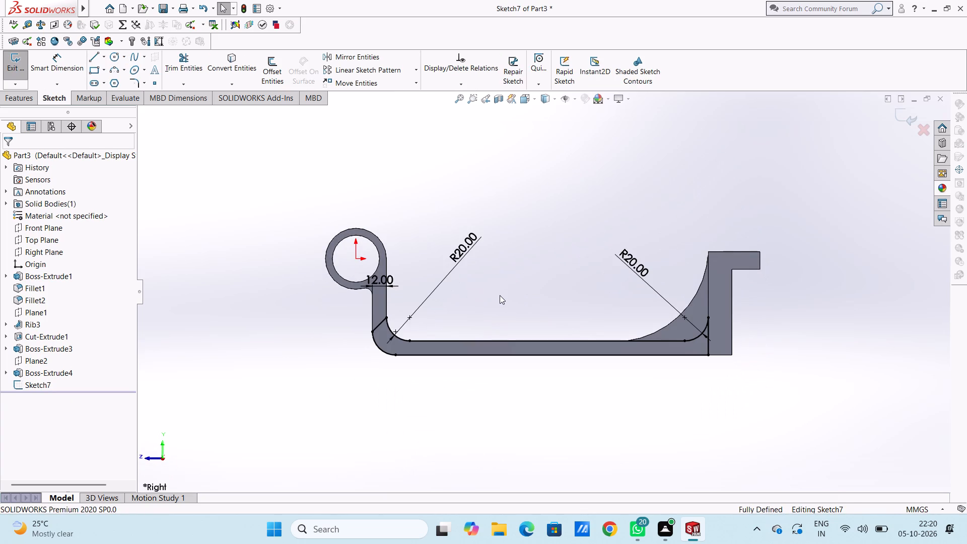
left_click(382, 323)
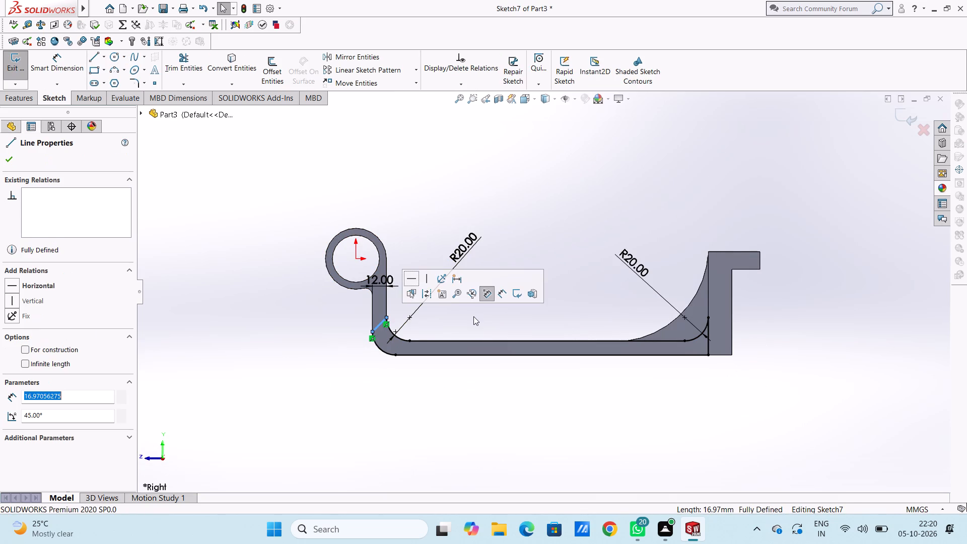
key("Delete")
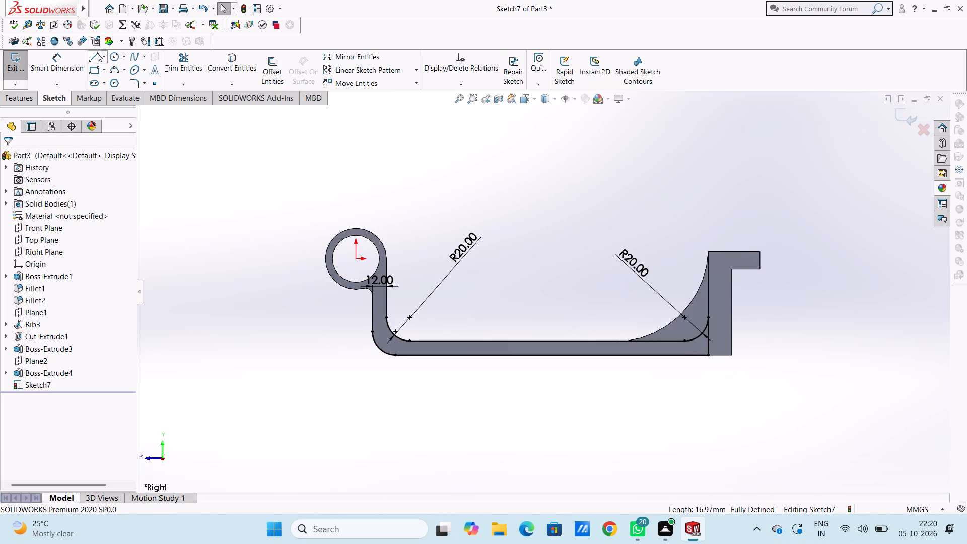
left_click(97, 53)
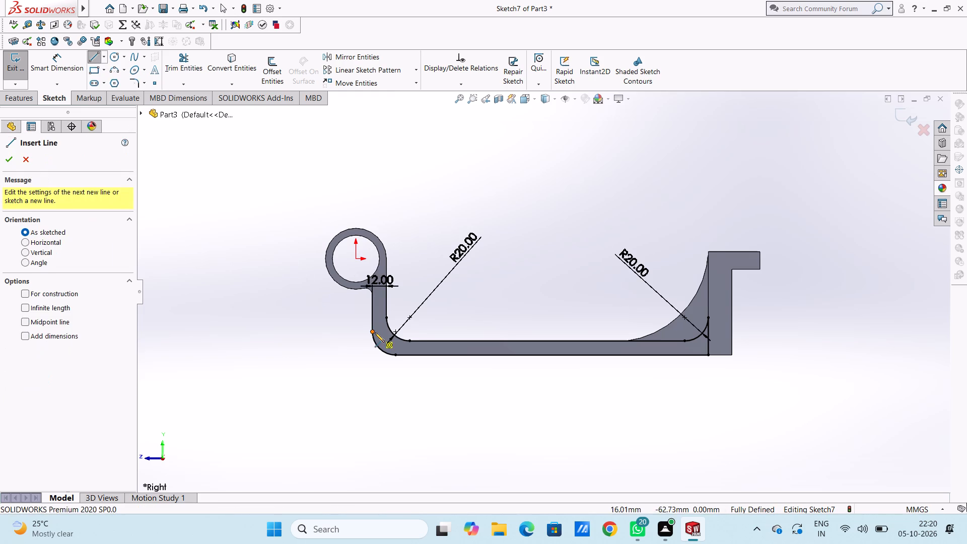
left_click(374, 332)
left_click(372, 318)
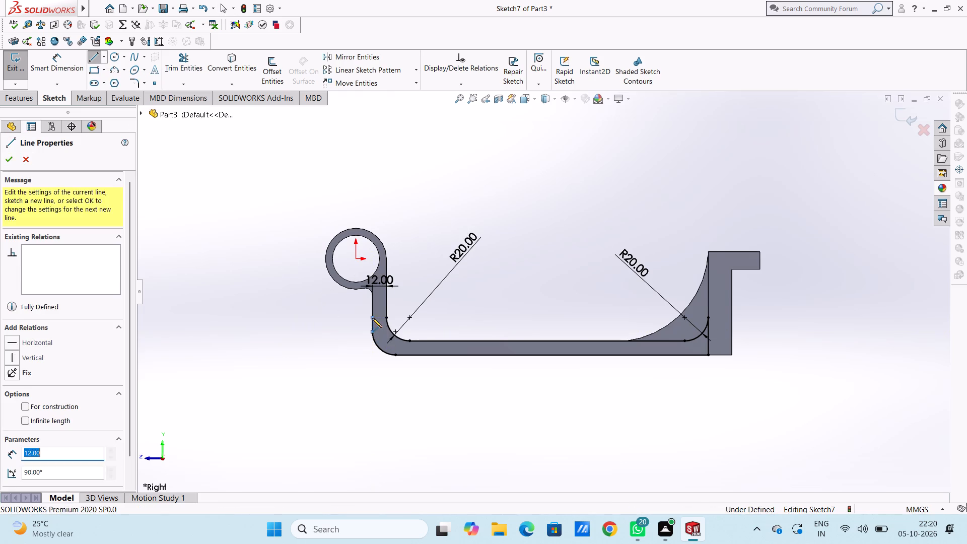
left_click(386, 316)
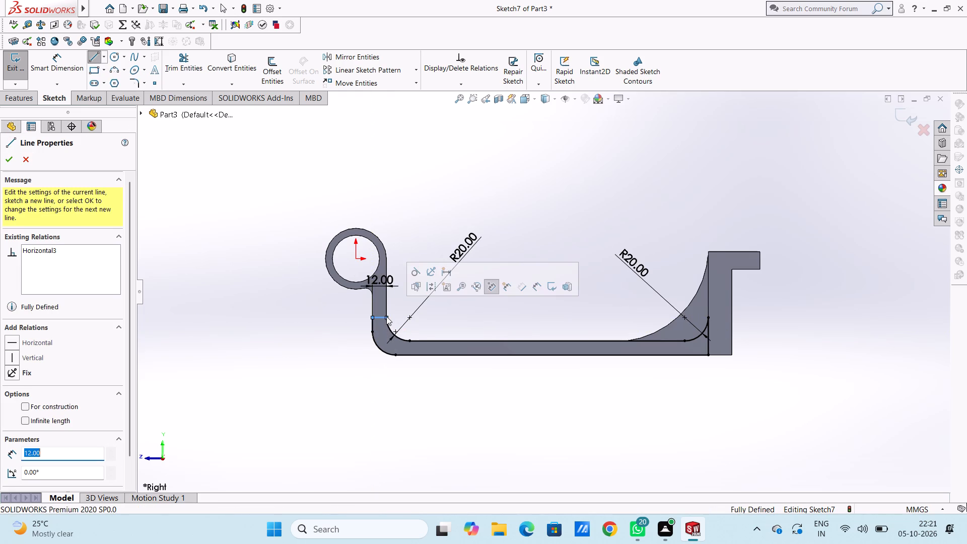
Draw a line about 286 mm long from the wall-side fillet's upper end to the ring-side leg's outer edge, ending with an about 3.5 mm vertical line.
key("Escape")
key("Escape")
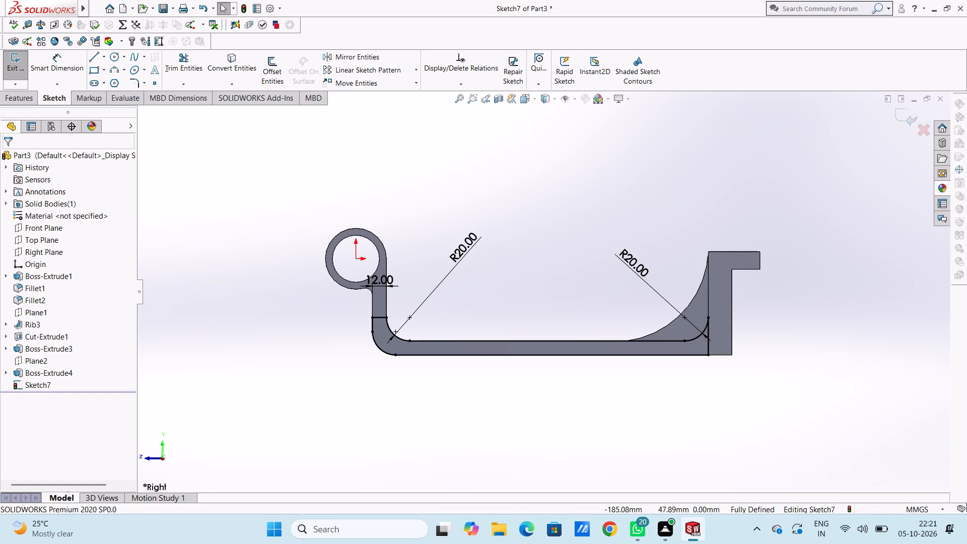
left_click(94, 58)
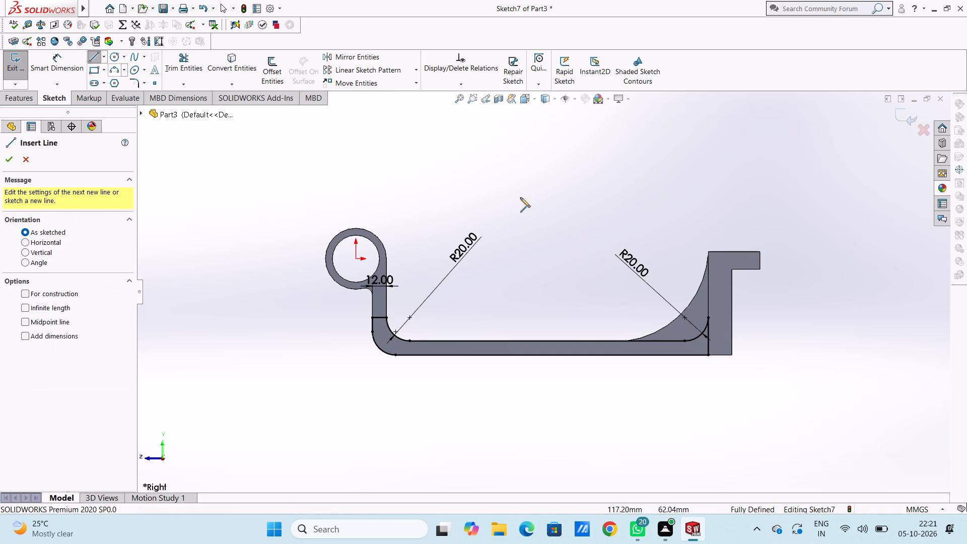
left_click(708, 317)
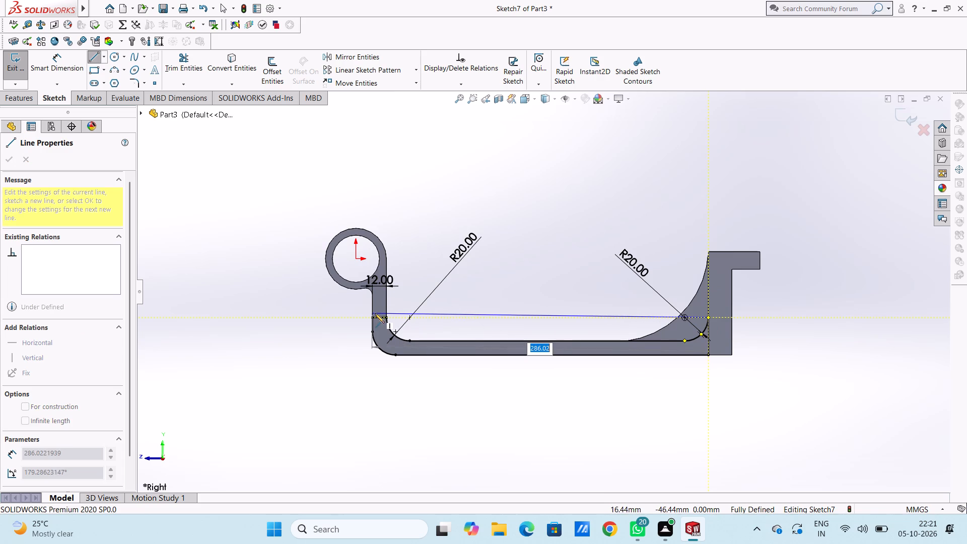
left_click(372, 313)
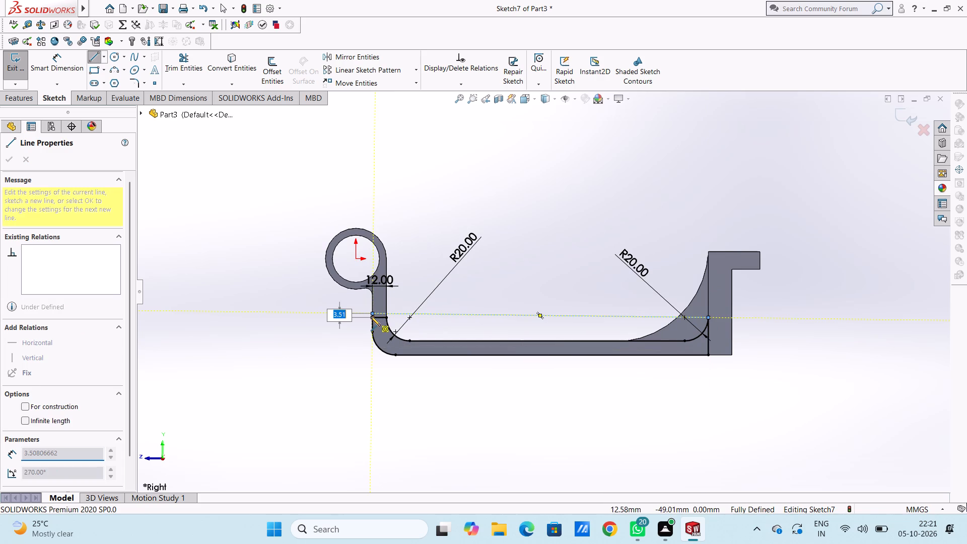
left_click(371, 316)
key("Escape")
key("Escape")
key("Escape")
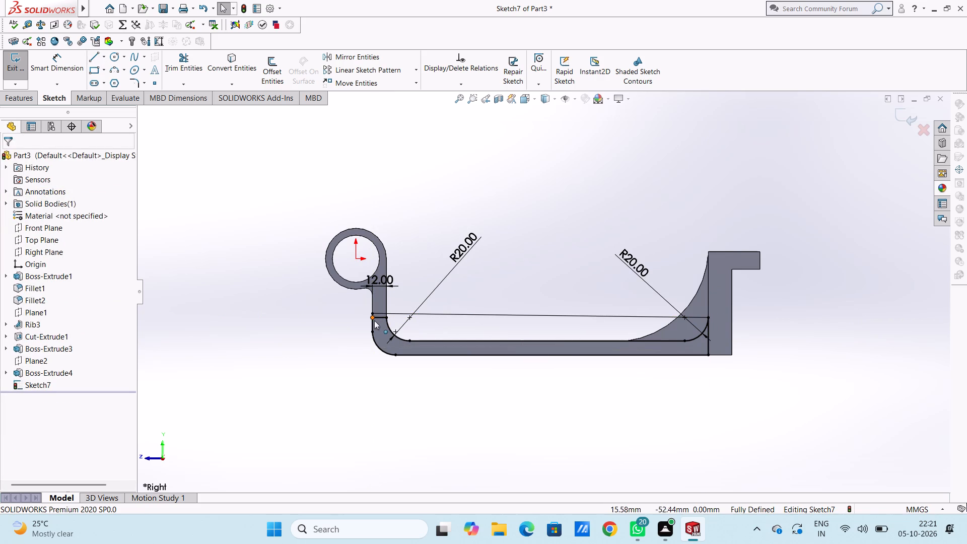
Replace the 12 mm line across the ring-side leg with one level with the long line's end, plus an about 3.4 mm vertical line down to the fillet.
left_click(381, 316)
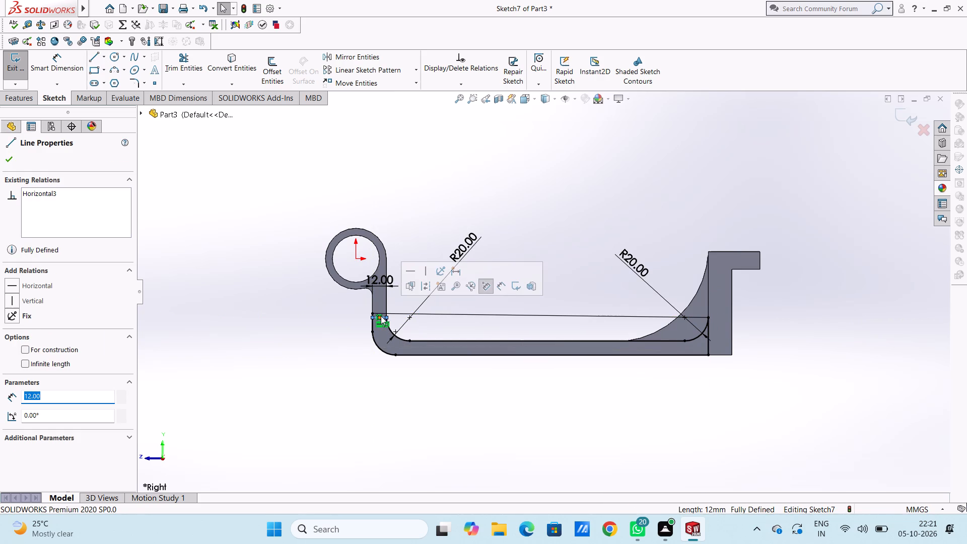
key("Delete")
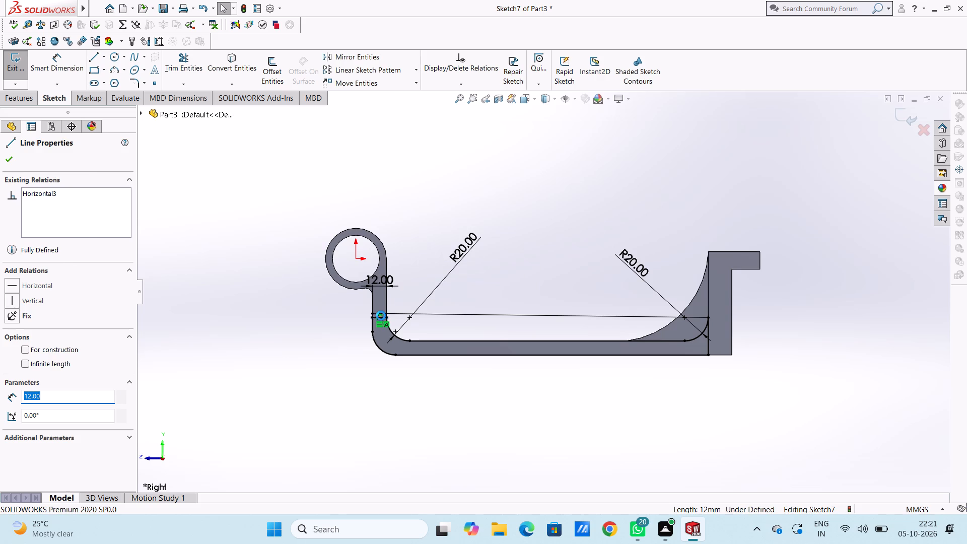
left_click(237, 291)
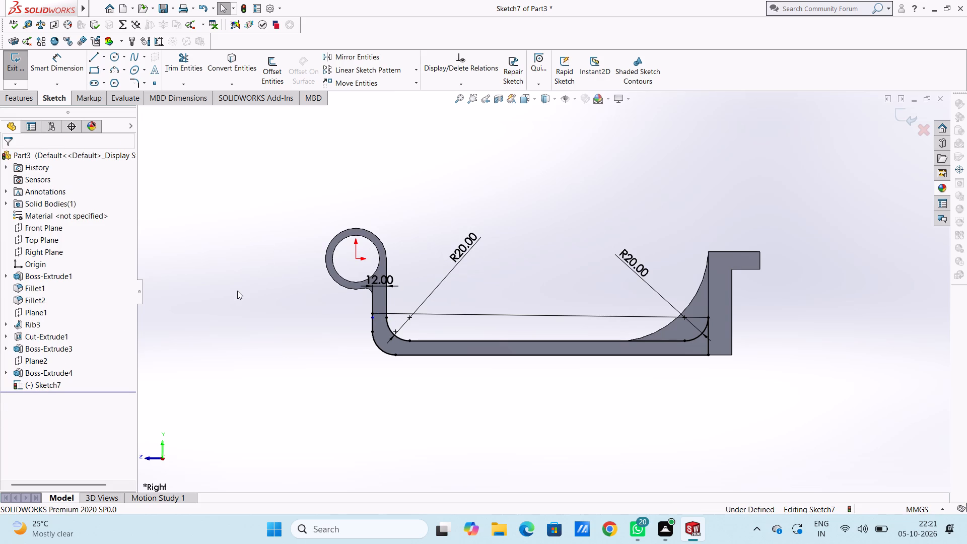
left_click(91, 60)
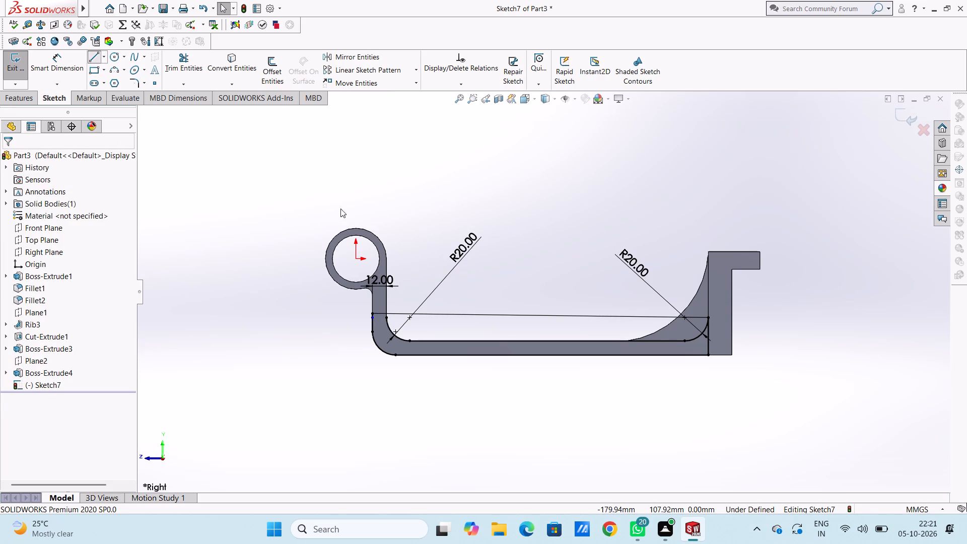
left_click(372, 314)
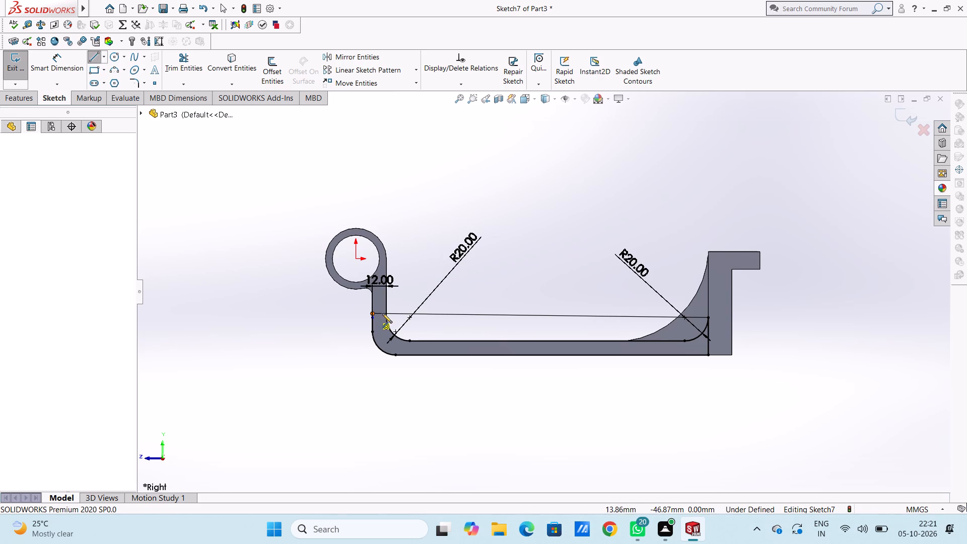
left_click(386, 314)
left_click(387, 319)
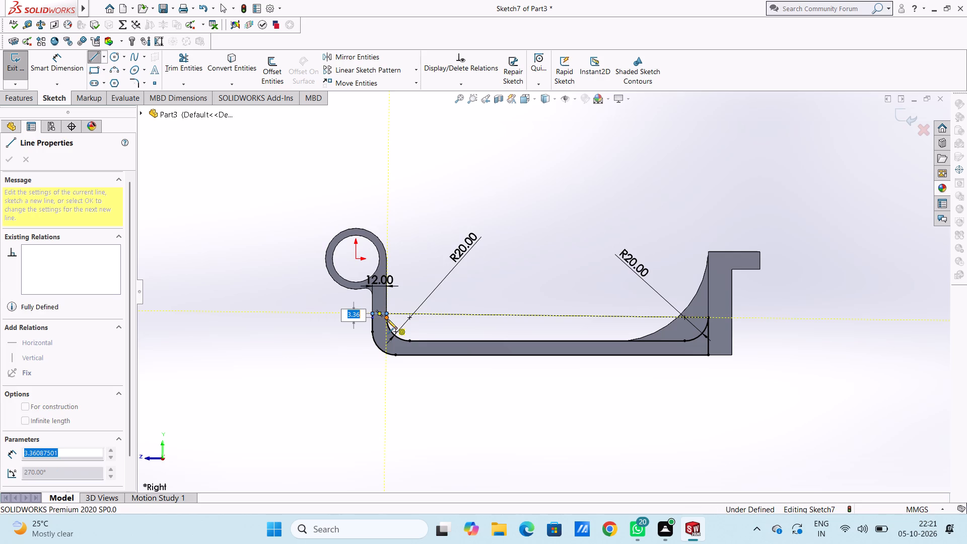
key("Escape")
key("Escape")
key("Escape")
key("Escape")
key("Escape")
Extrude the closed base profile region as a 100 mm blind boss in the reversed direction, toward the existing body, with merged result.
middle_click_drag(488, 234, 492, 237)
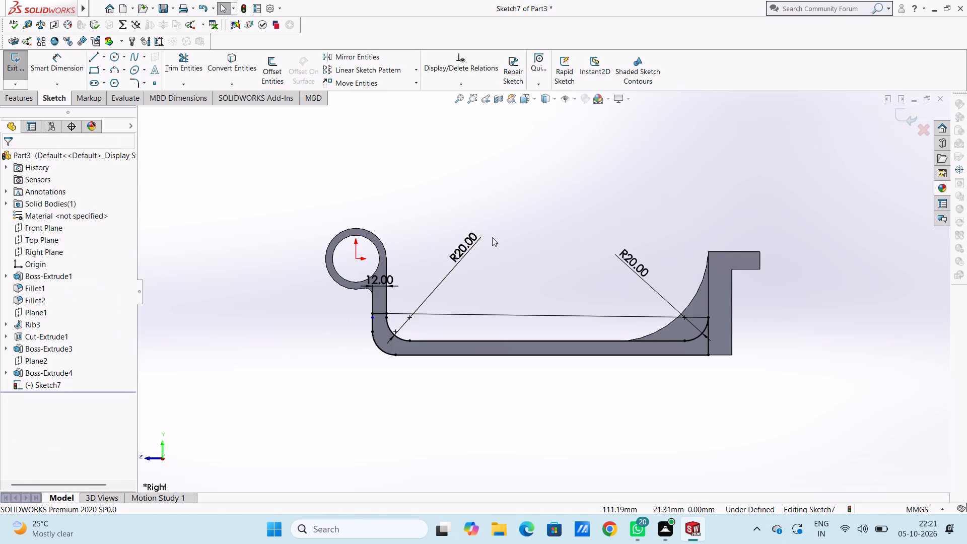
middle_click_drag(492, 237, 524, 281)
scroll(446, 375, "down", 2)
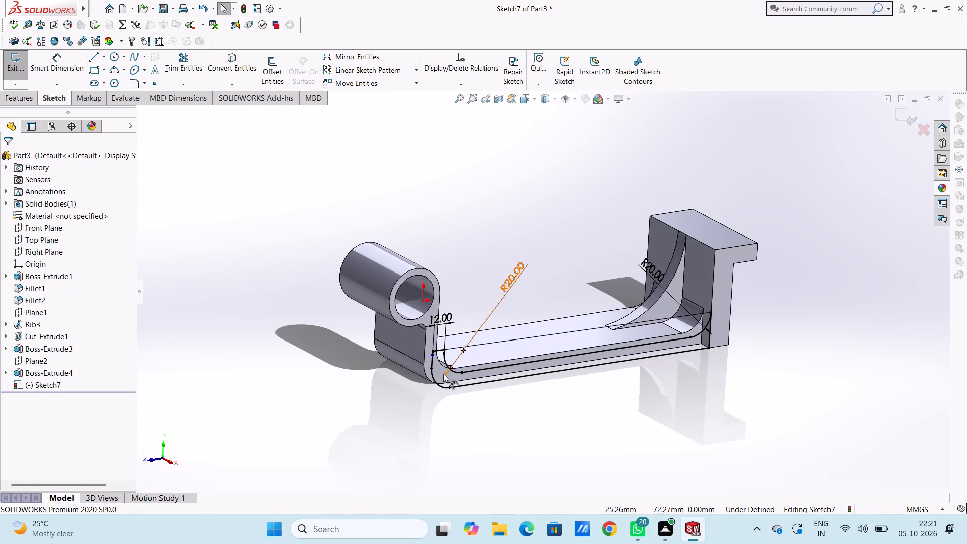
scroll(443, 374, "down", 2)
scroll(415, 313, "down", 5)
scroll(537, 318, "down", 6)
scroll(518, 351, "up", 2)
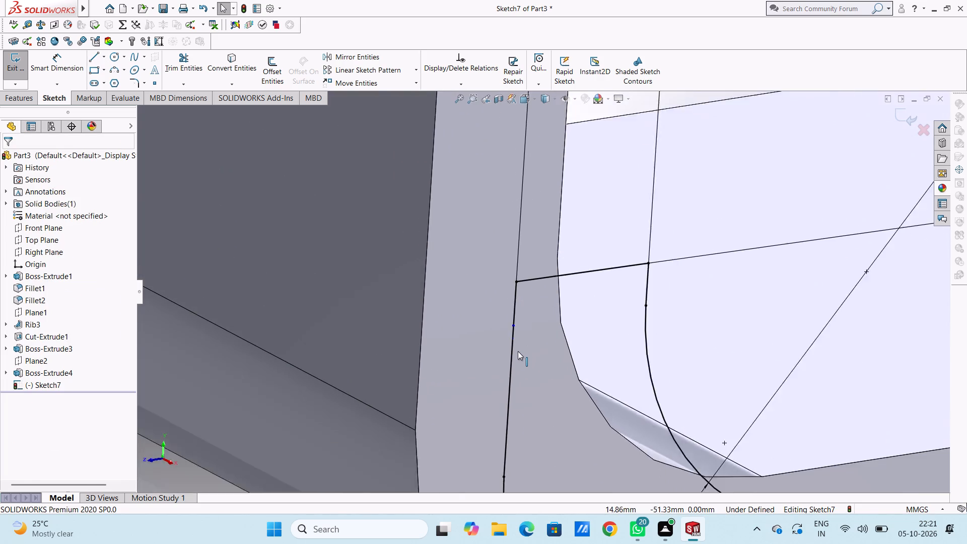
scroll(518, 351, "up", 12)
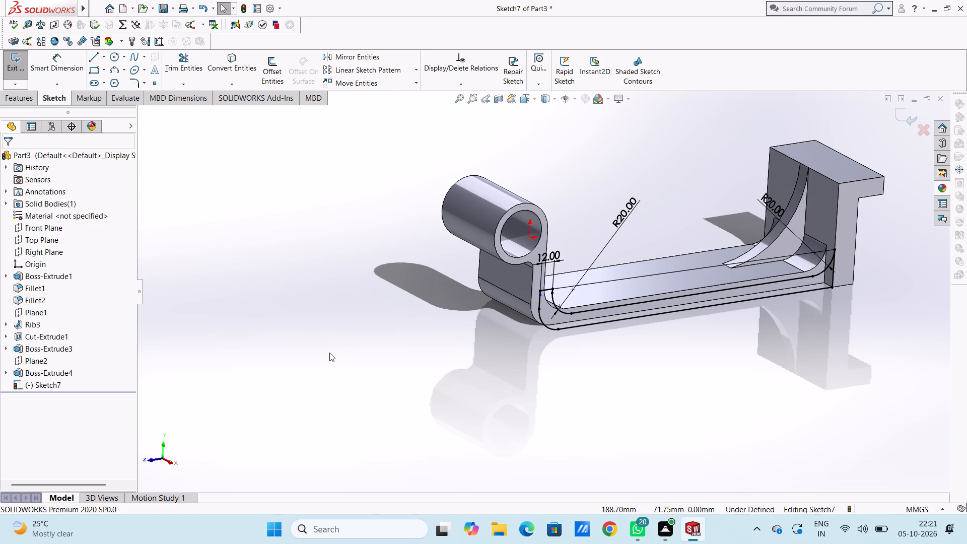
left_click(28, 103)
left_click(29, 68)
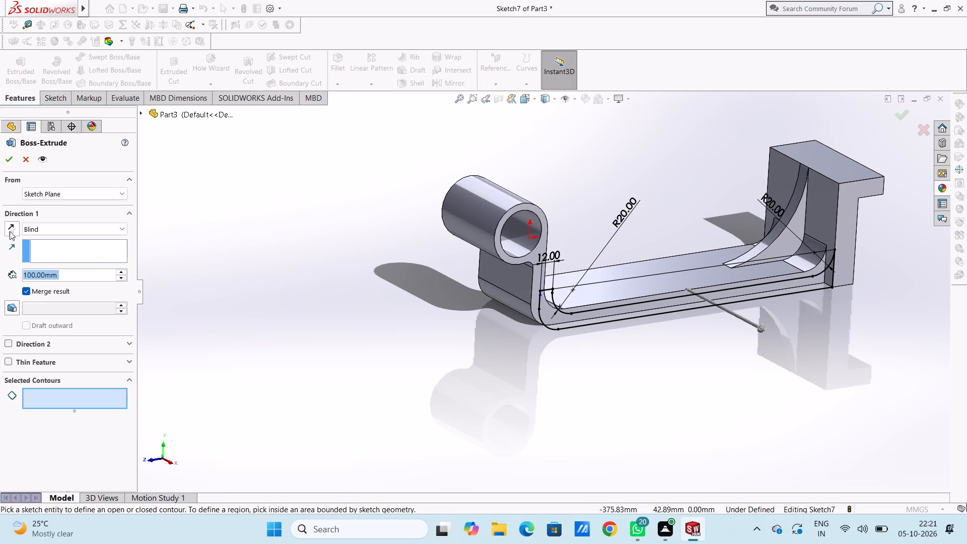
left_click(543, 314)
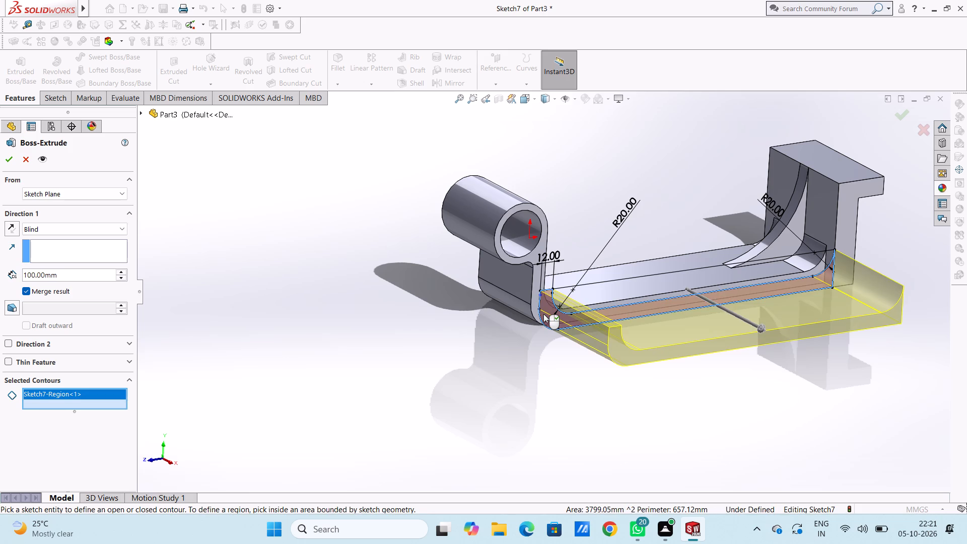
left_click(10, 230)
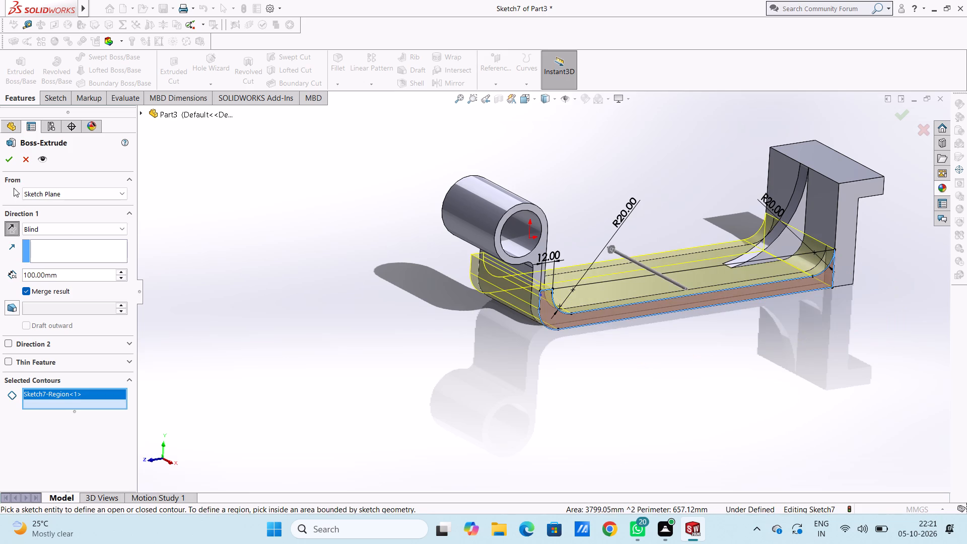
left_click(13, 160)
left_click(241, 269)
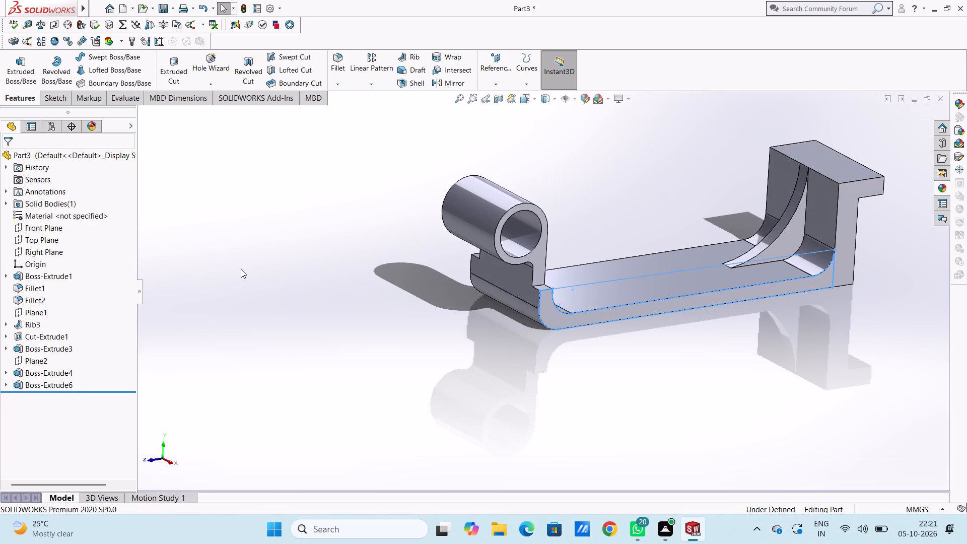
Open a new sketch on the L-shaped wall's top face, seen in the Top view.
middle_click_drag(243, 270, 289, 327)
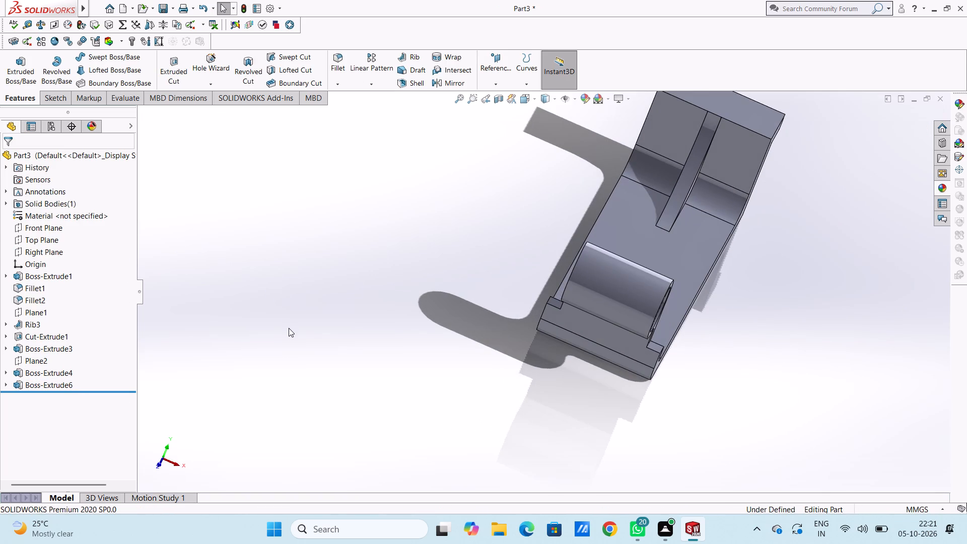
key("ctrl+5")
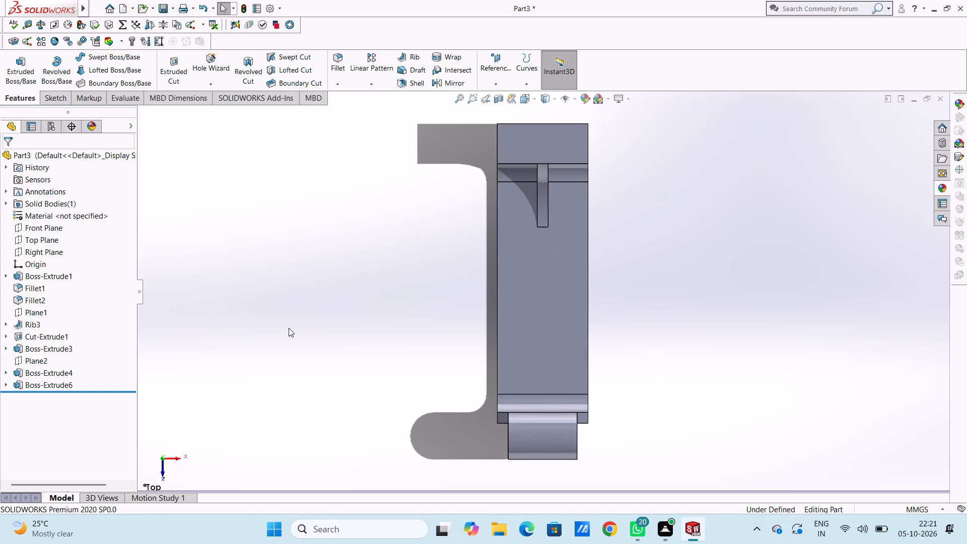
scroll(289, 328, "up", 2)
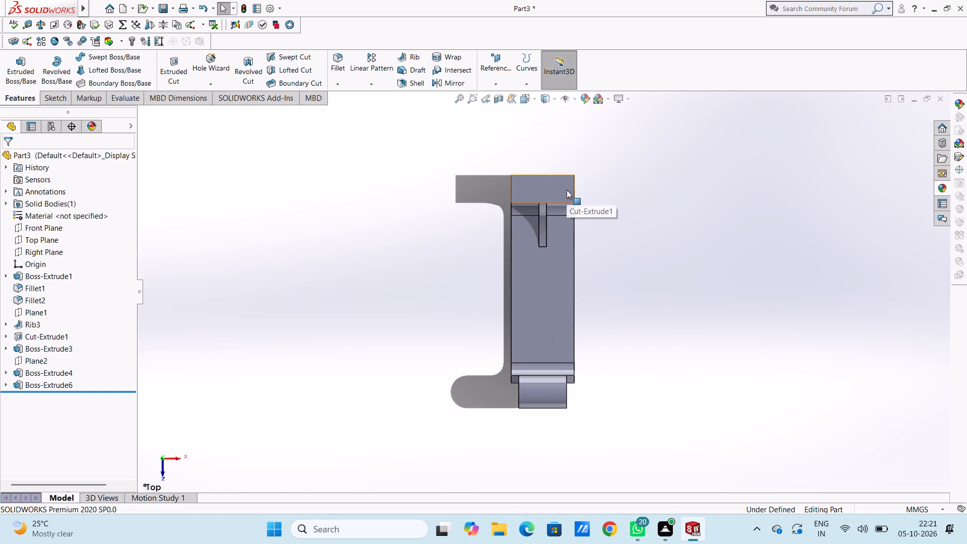
left_click(562, 193)
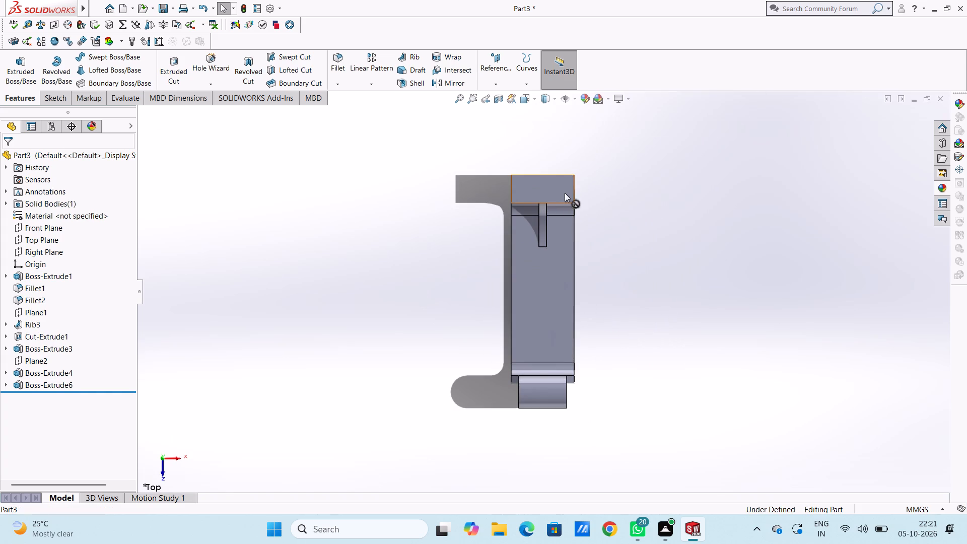
left_click(606, 165)
left_click(387, 241)
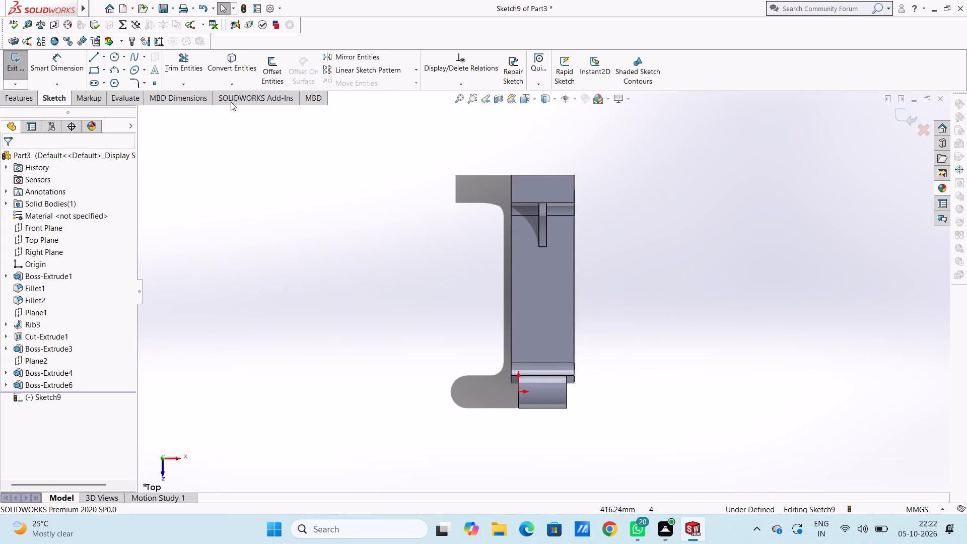
Draw a closed wedge along the base's side: an about 274 mm slanted line from wall to ring corner, two short end lines and a 286 mm edge line.
left_click(93, 57)
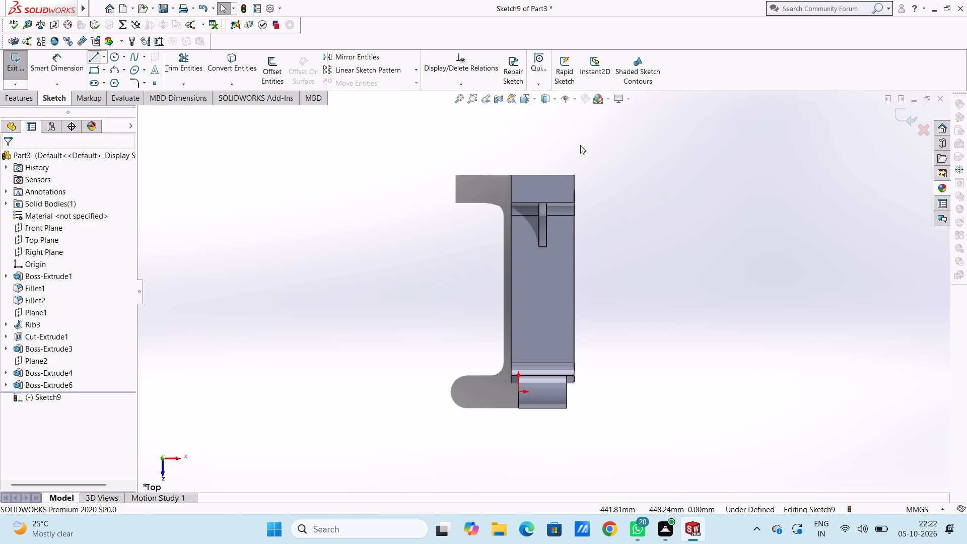
left_click(574, 202)
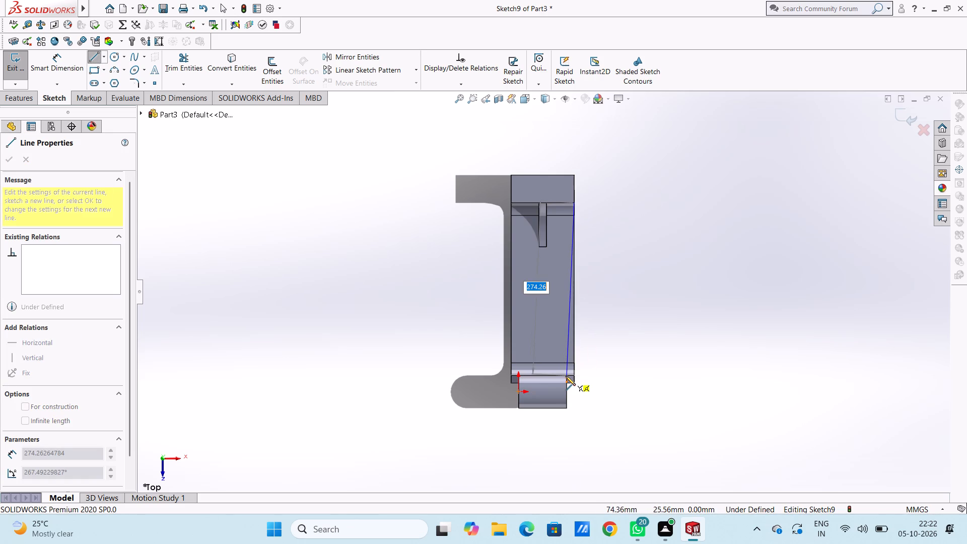
scroll(566, 376, "down", 5)
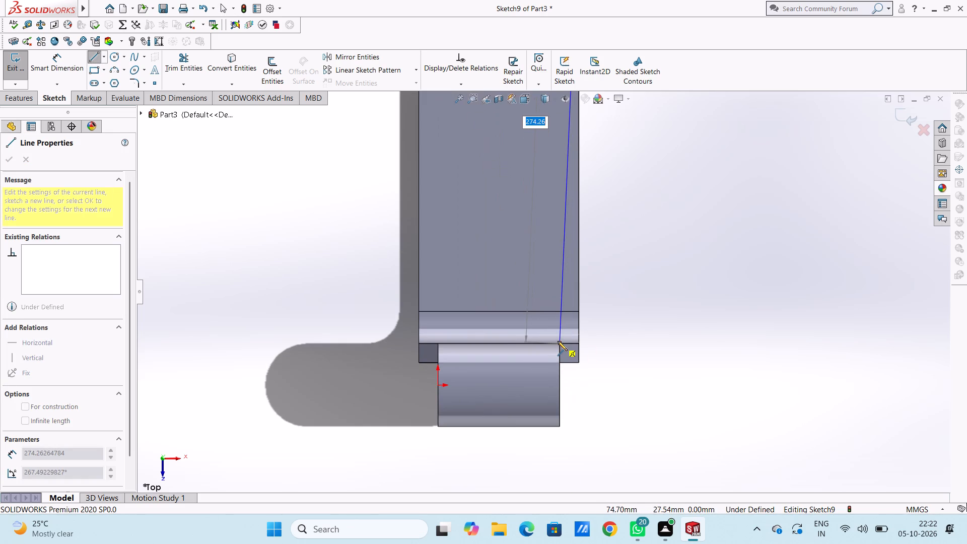
left_click(558, 341)
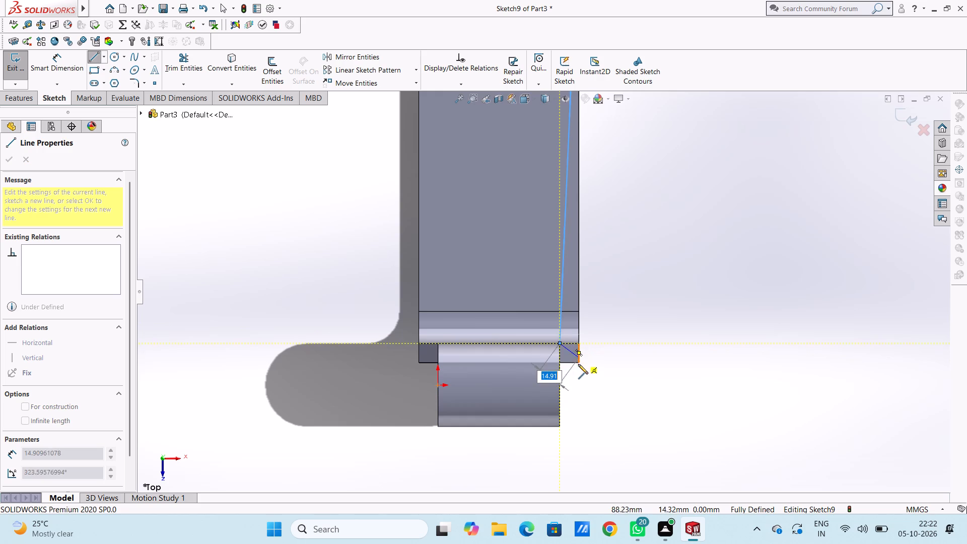
left_click(560, 362)
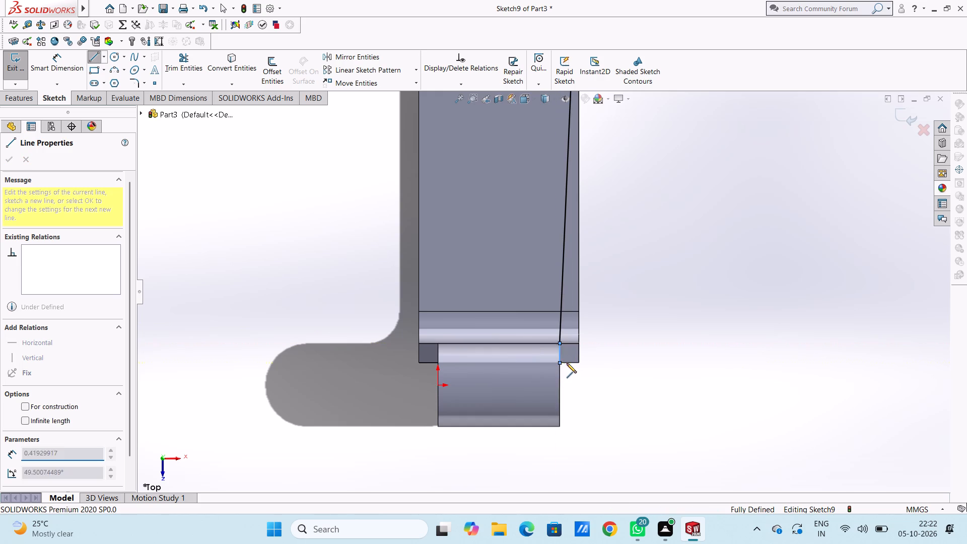
left_click(578, 365)
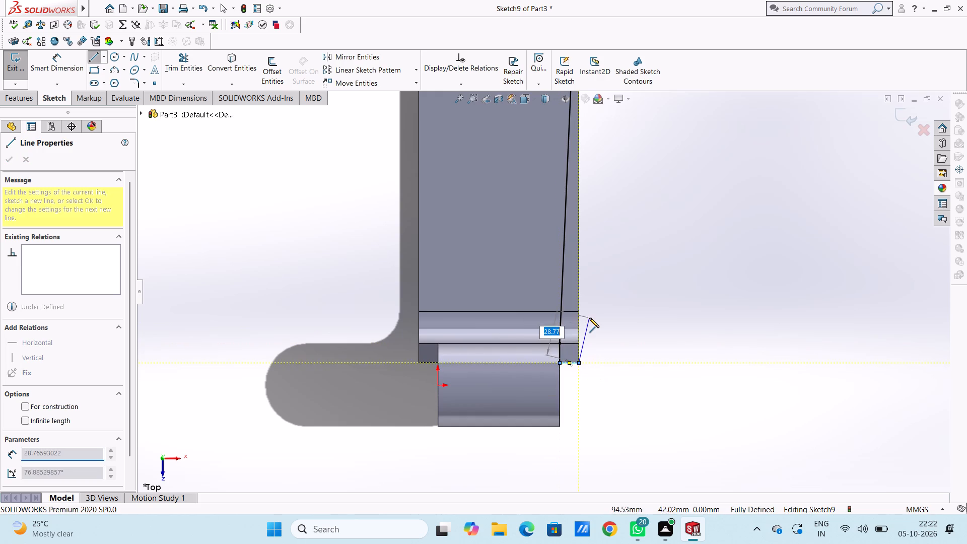
scroll(589, 318, "up", 4)
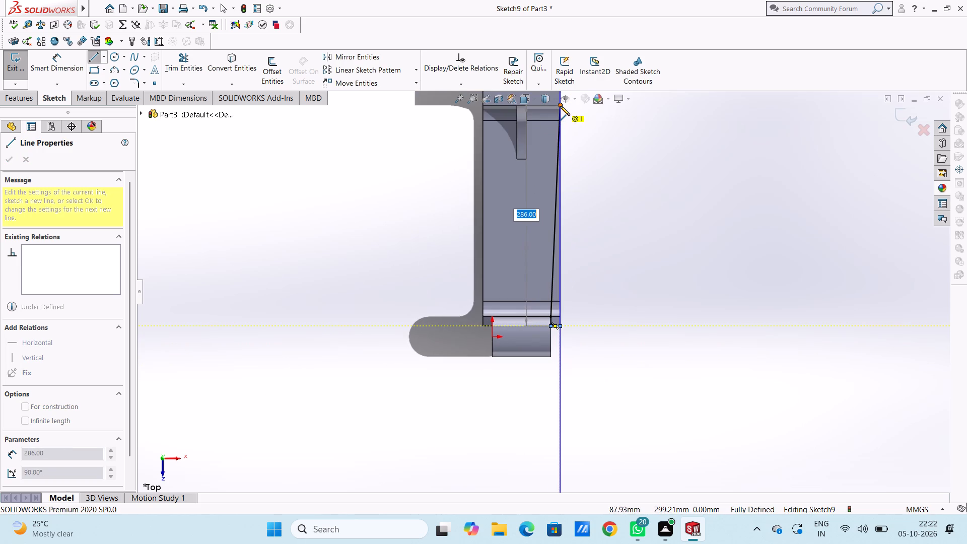
left_click(560, 106)
key("Escape")
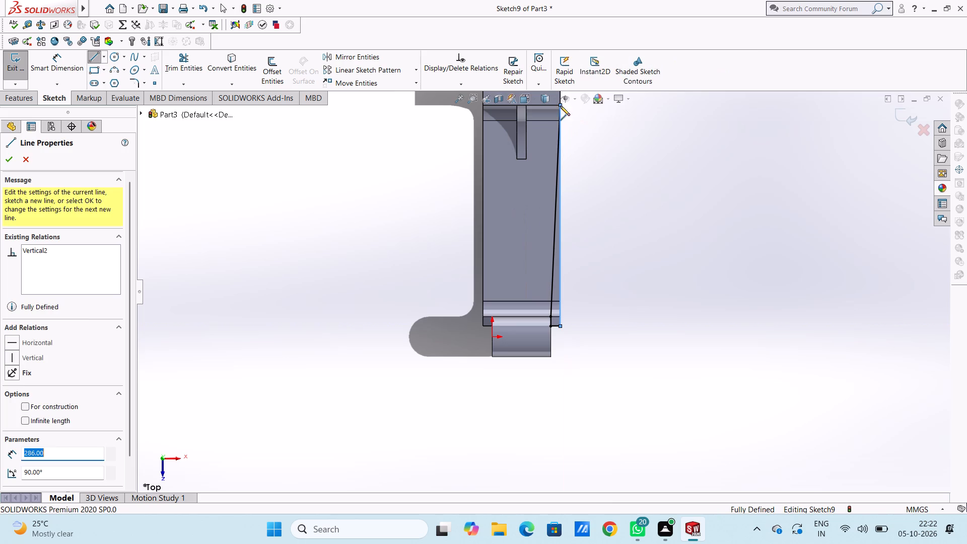
key("Escape")
key("Escape")
Start another line in the top-face sketch containing the wedge.
scroll(579, 195, "down", 2)
scroll(579, 195, "up", 3)
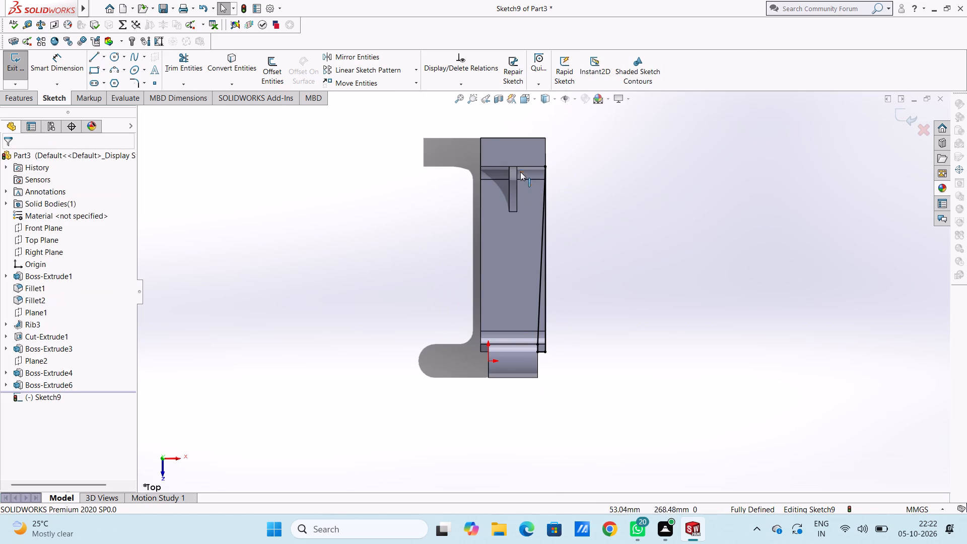
scroll(520, 166, "up", 1)
scroll(541, 162, "down", 3)
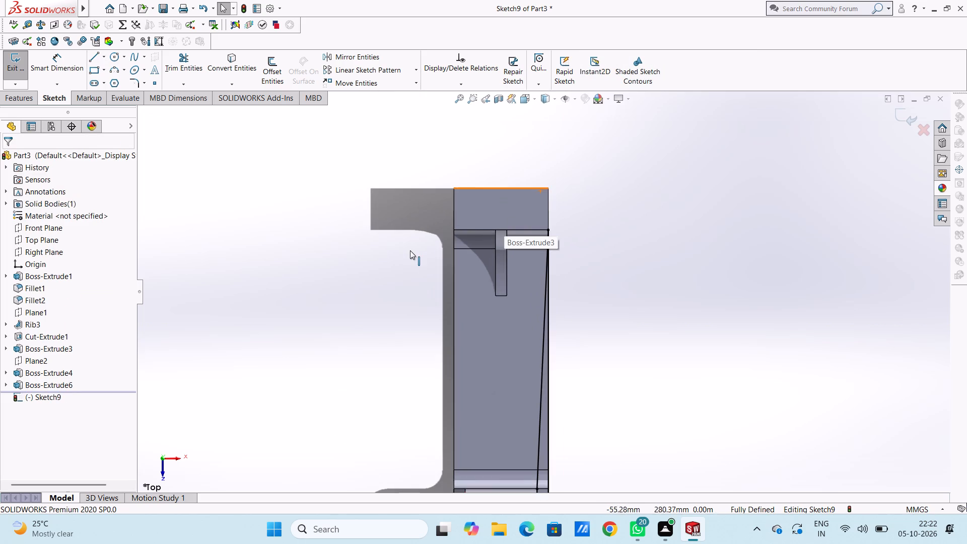
scroll(410, 250, "up", 3)
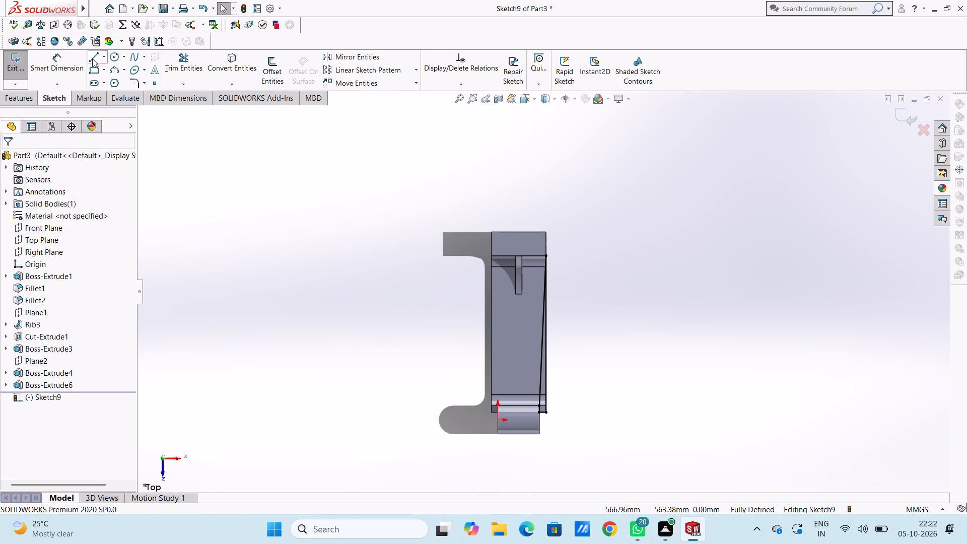
left_click(92, 58)
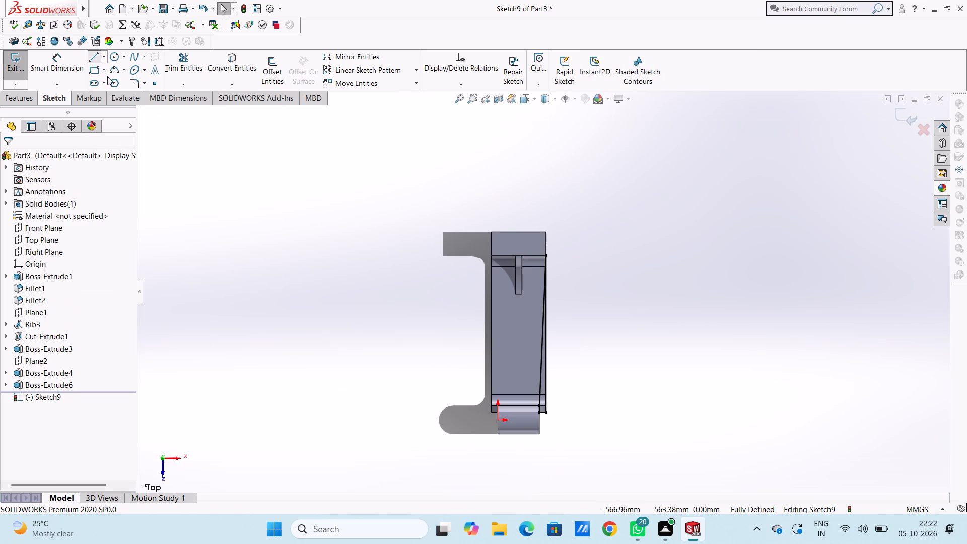
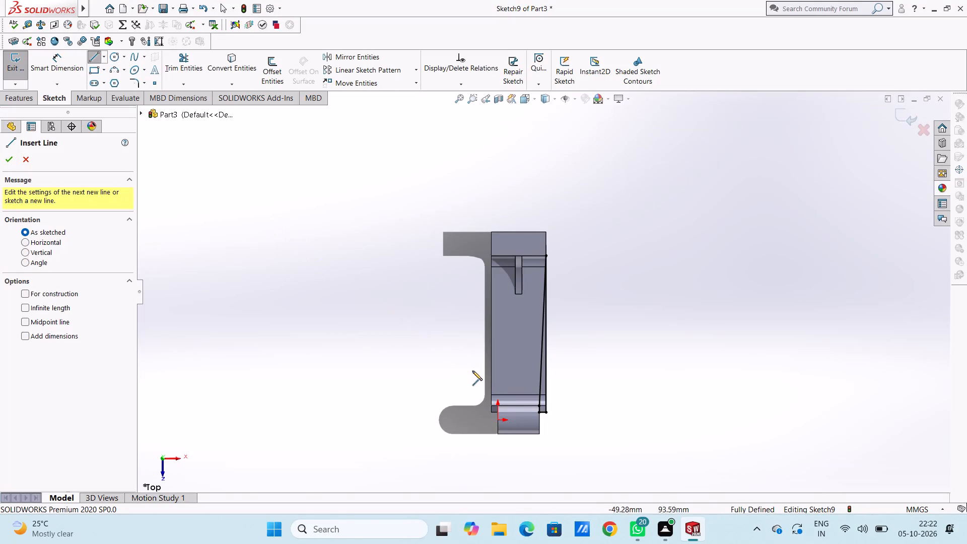
Draw a matching closed wedge along the base's opposite side: an about 274 mm slanted line, two 12 mm end lines and a 286 mm edge line.
scroll(493, 413, "down", 3)
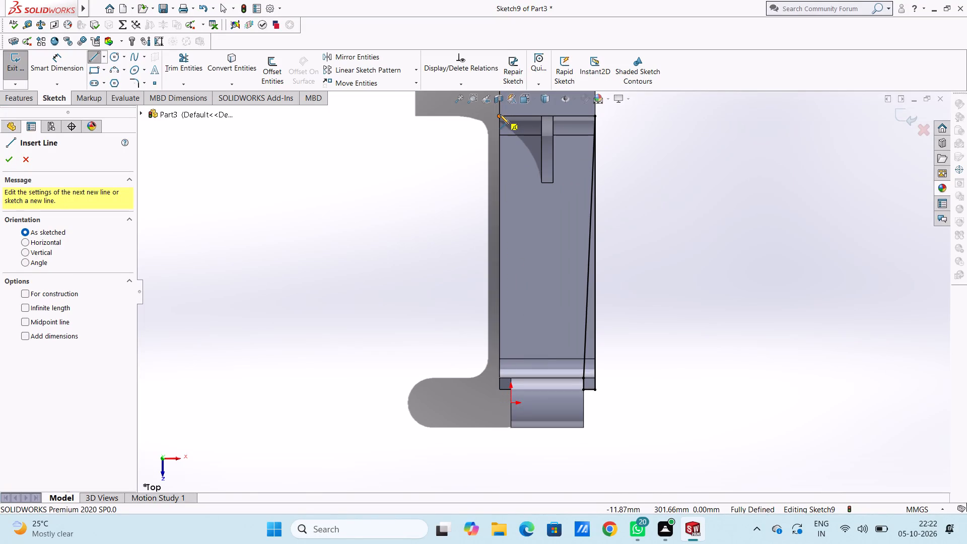
left_click(500, 114)
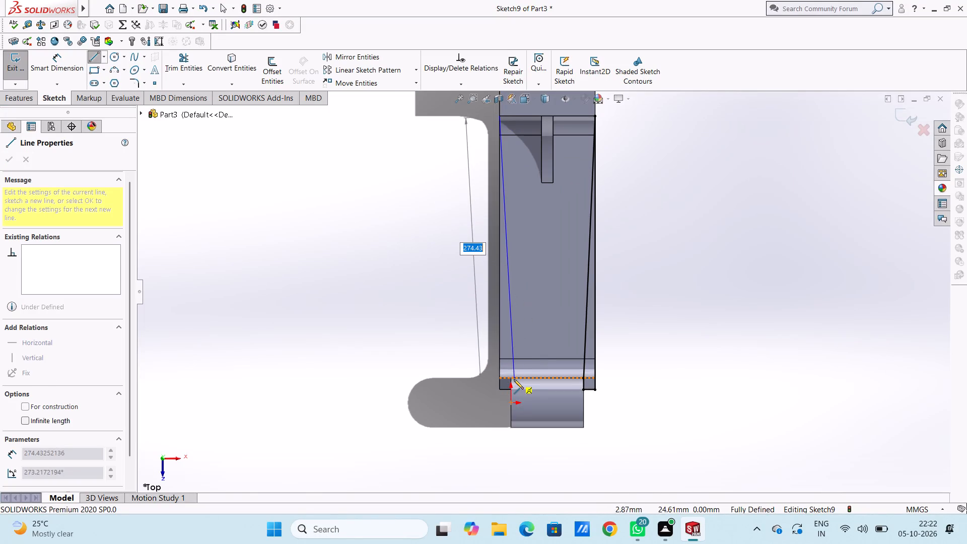
left_click(511, 379)
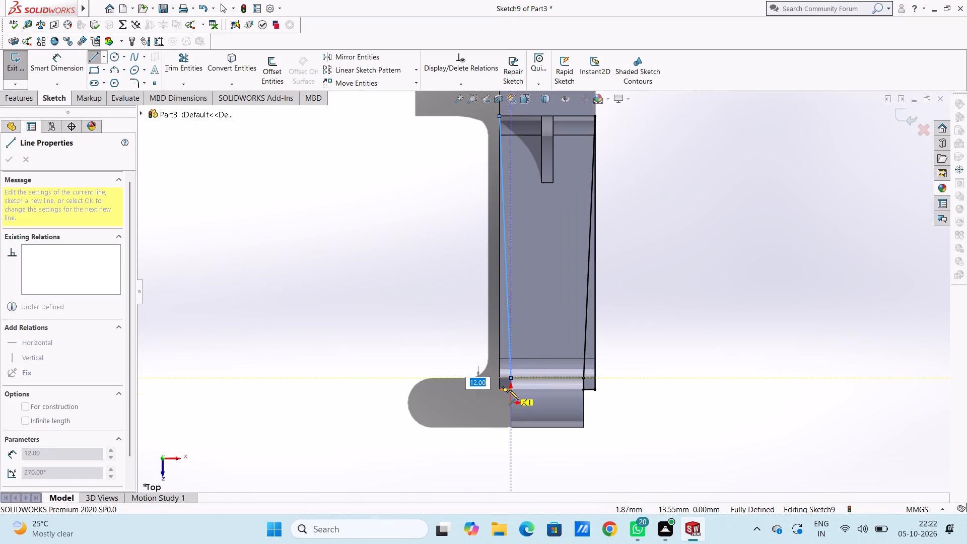
left_click(509, 390)
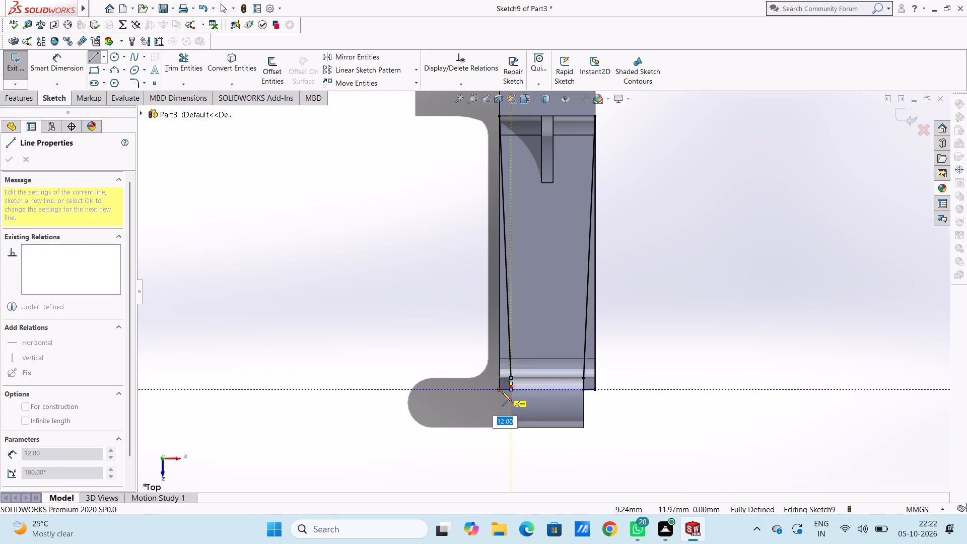
left_click(501, 391)
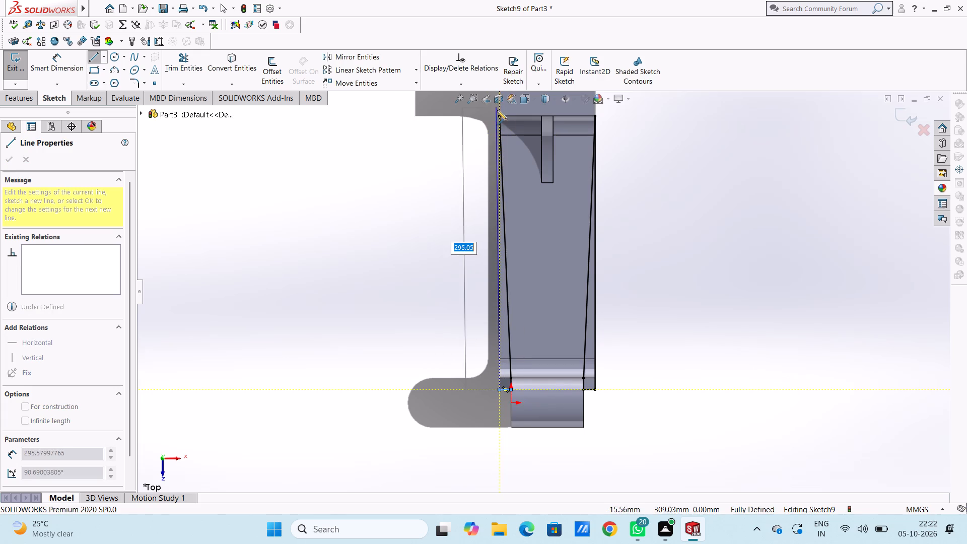
left_click(499, 115)
key("Escape")
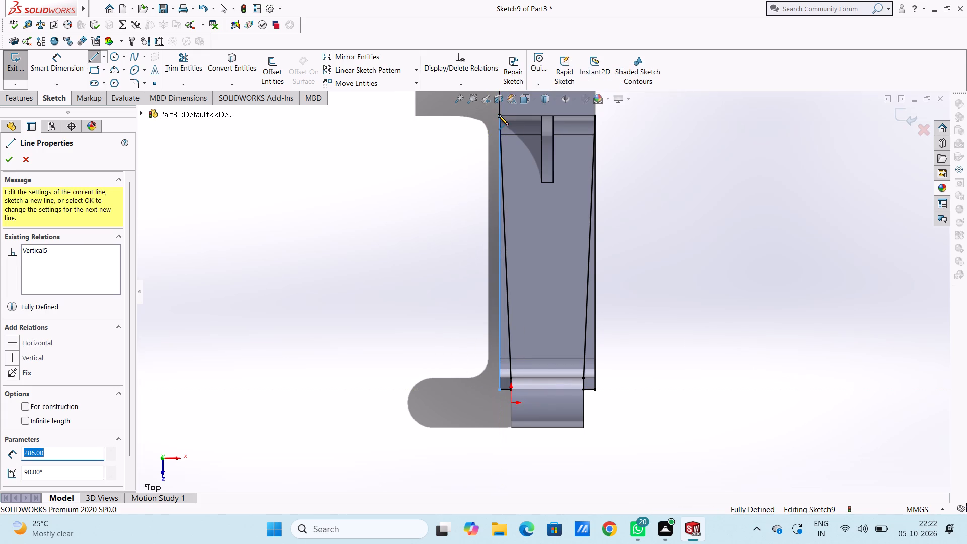
key("Escape")
key("Escape")
Extrude-cut both side wedges as a 100 mm blind cut from the sketch plane to taper the base.
scroll(417, 302, "up", 1)
middle_click_drag(417, 301, 405, 299)
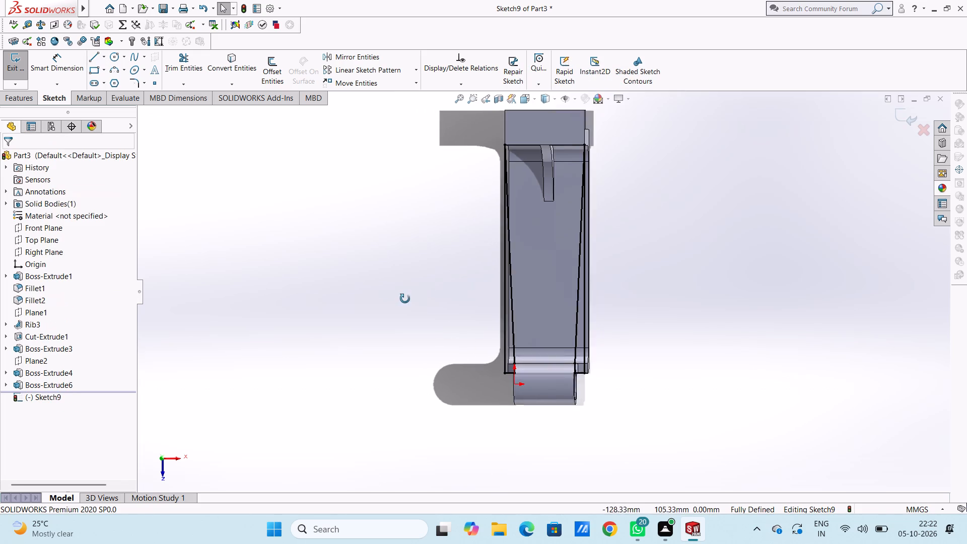
middle_click_drag(405, 299, 365, 243)
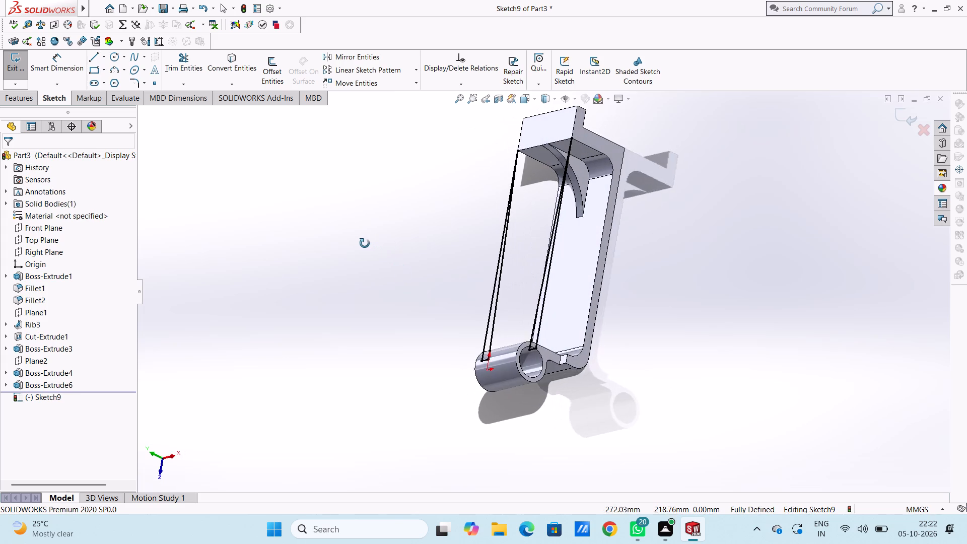
middle_click_drag(365, 243, 362, 268)
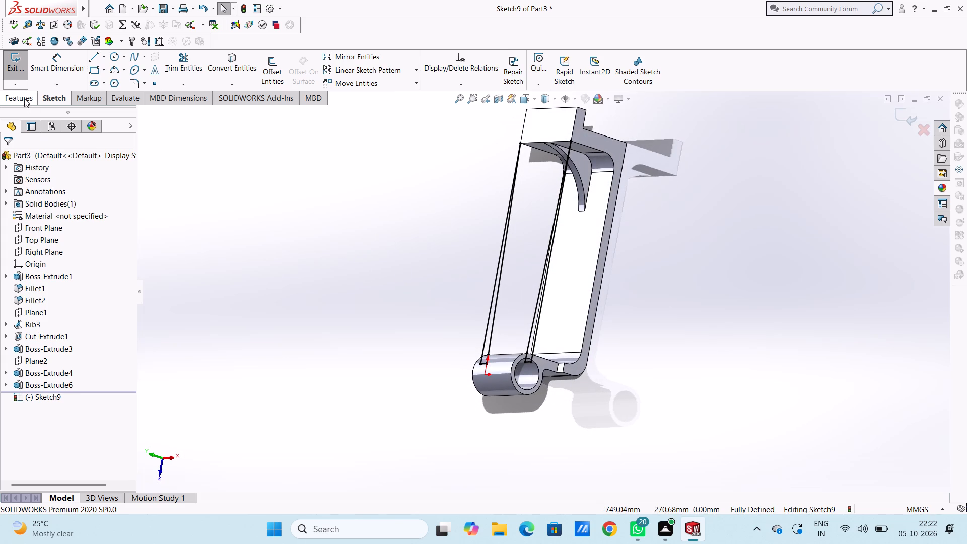
left_click(24, 98)
left_click(179, 62)
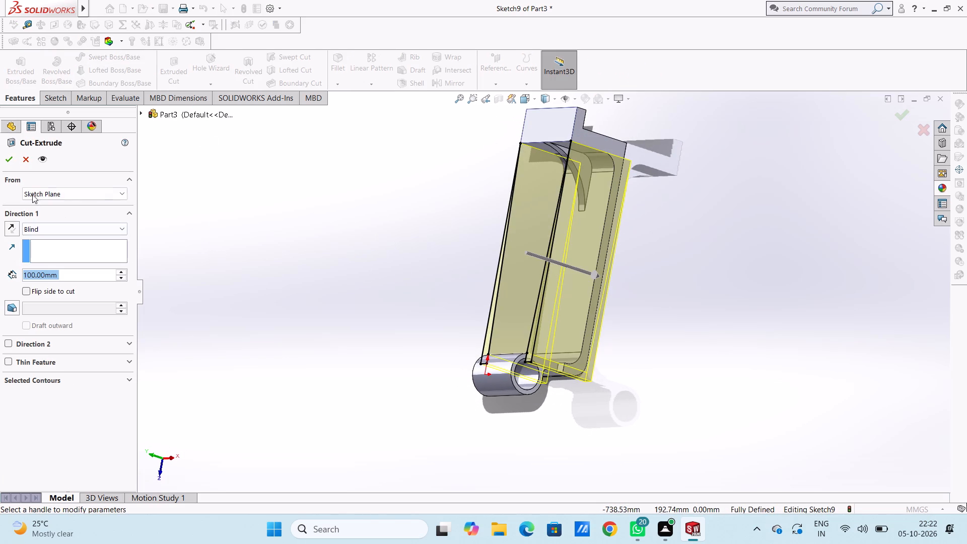
left_click(11, 157)
left_click(199, 229)
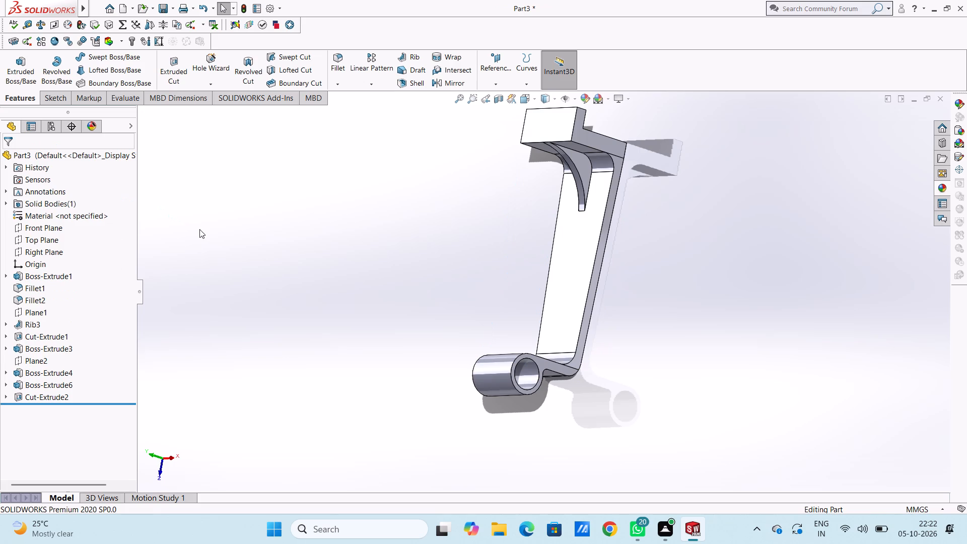
Examine the tapered base, the rib and fillet at the wall corner, and the ring end from several angles.
middle_click_drag(258, 266, 294, 220)
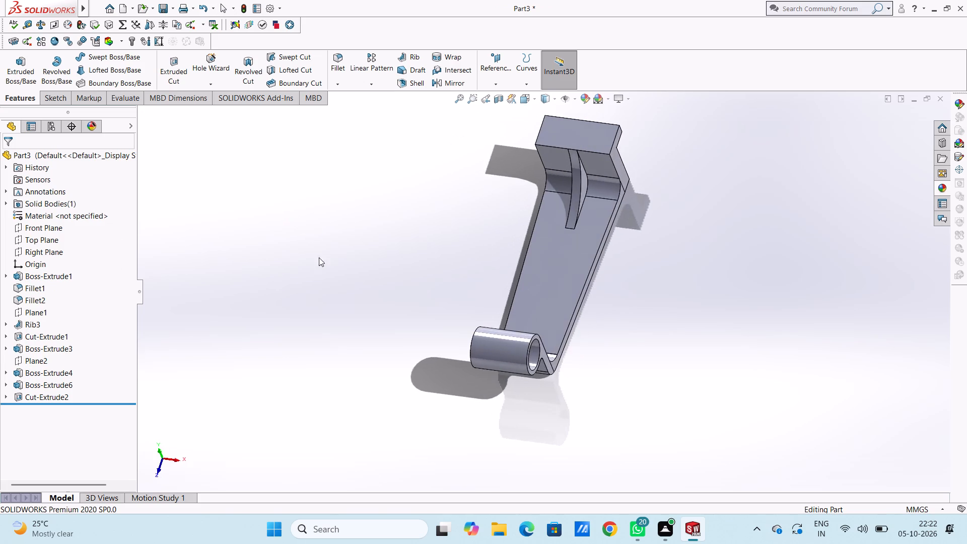
middle_click_drag(347, 307, 328, 240)
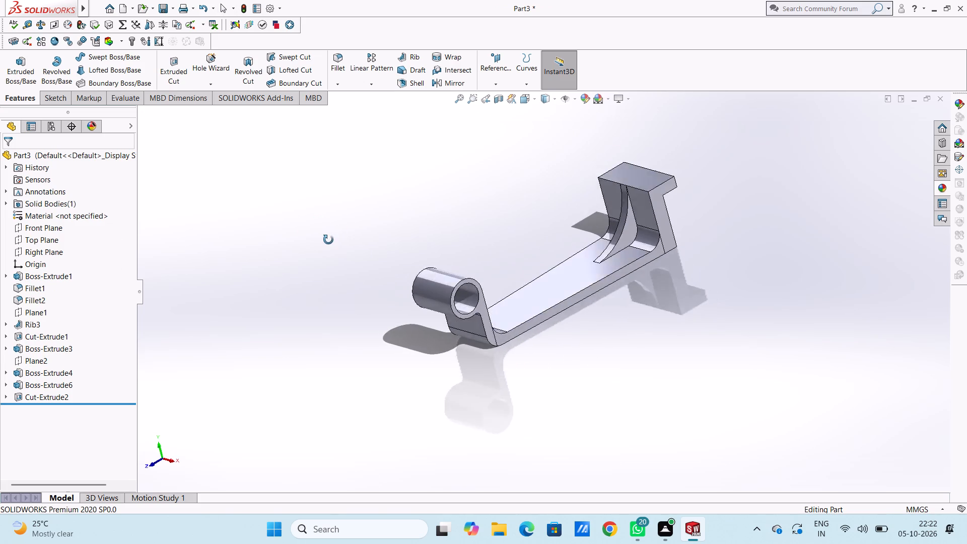
middle_click_drag(328, 240, 366, 241)
scroll(591, 255, "down", 6)
middle_click_drag(581, 294, 548, 279)
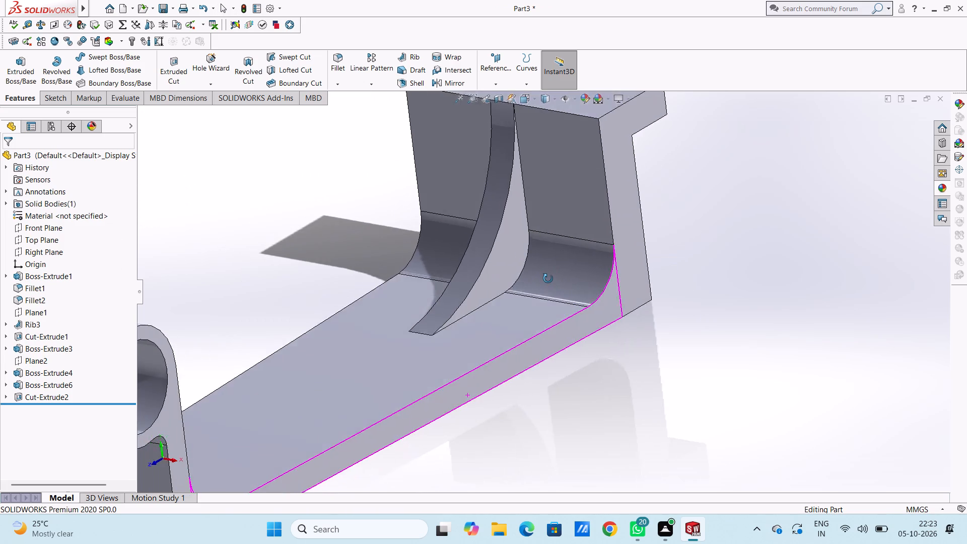
middle_click_drag(548, 279, 519, 280)
scroll(672, 290, "down", 4)
scroll(677, 289, "up", 1)
middle_click_drag(680, 292, 696, 291)
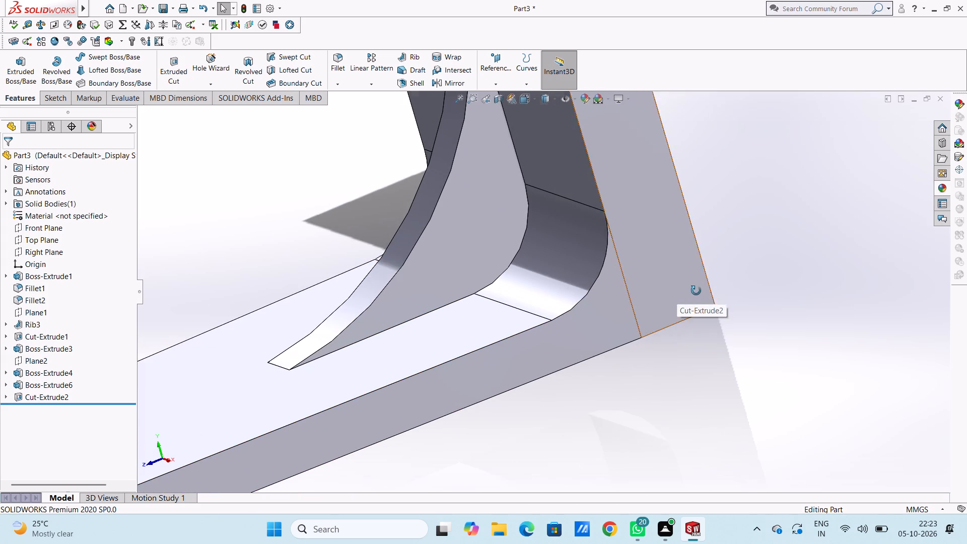
middle_click_drag(696, 291, 743, 289)
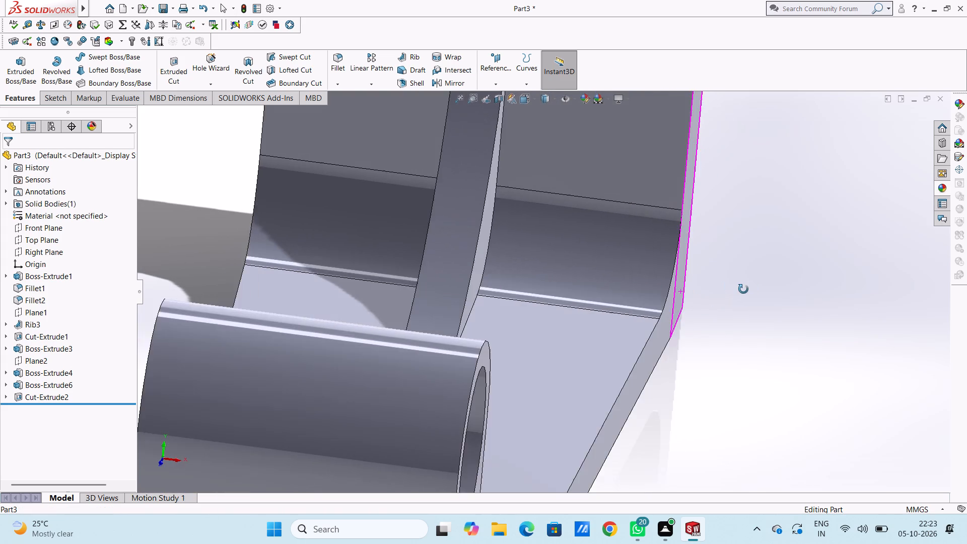
middle_click_drag(743, 289, 672, 292)
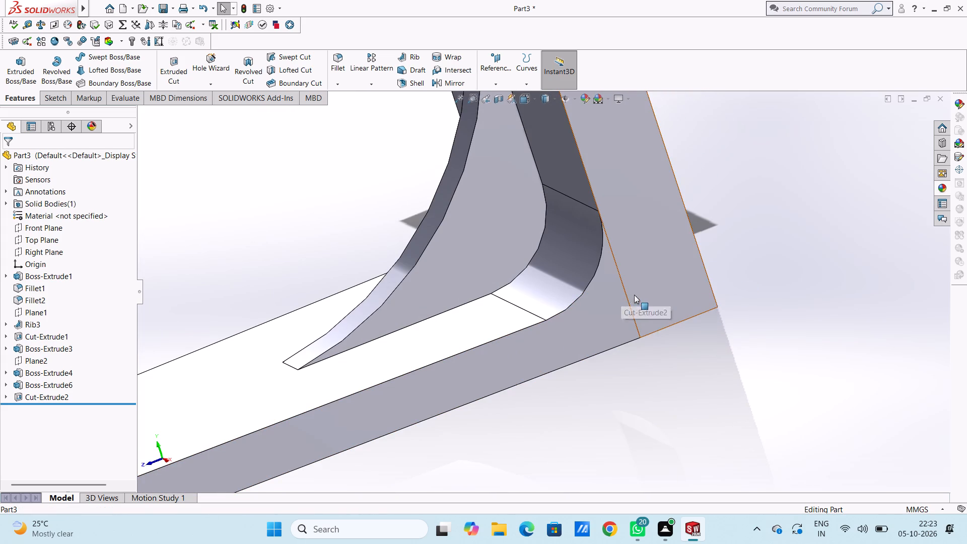
scroll(737, 314, "up", 5)
scroll(675, 326, "up", 5)
middle_click_drag(574, 396, 595, 315)
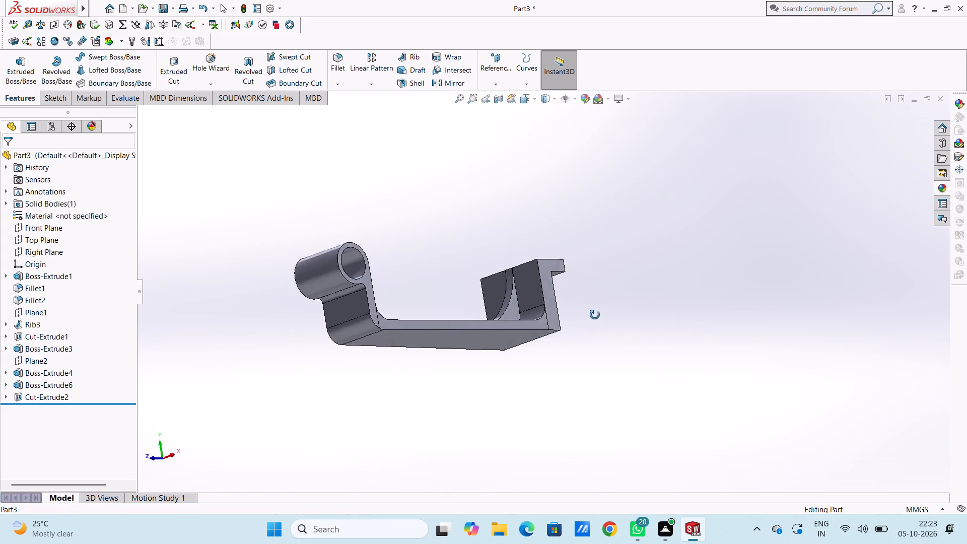
middle_click_drag(595, 315, 503, 371)
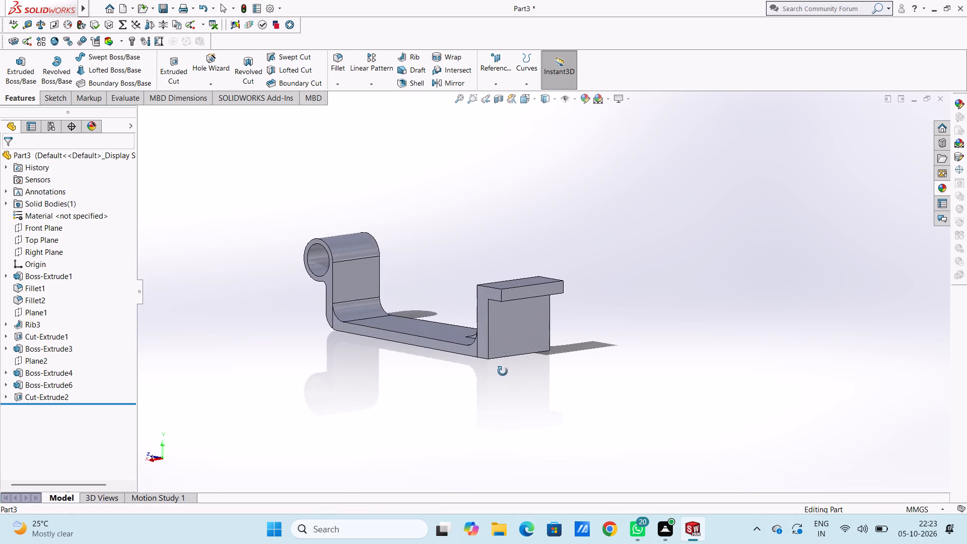
middle_click_drag(503, 371, 606, 446)
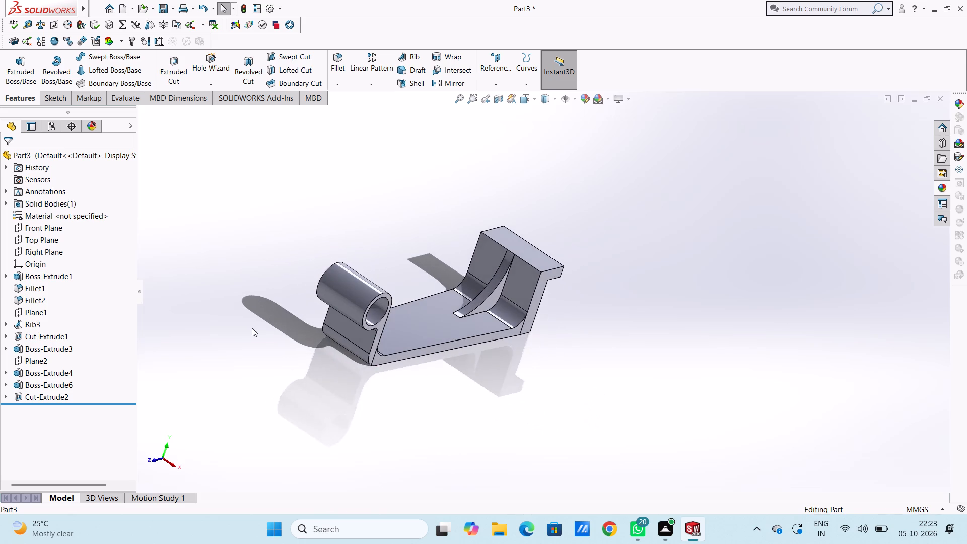
scroll(251, 328, "down", 5)
scroll(804, 424, "up", 3)
scroll(786, 415, "down", 1)
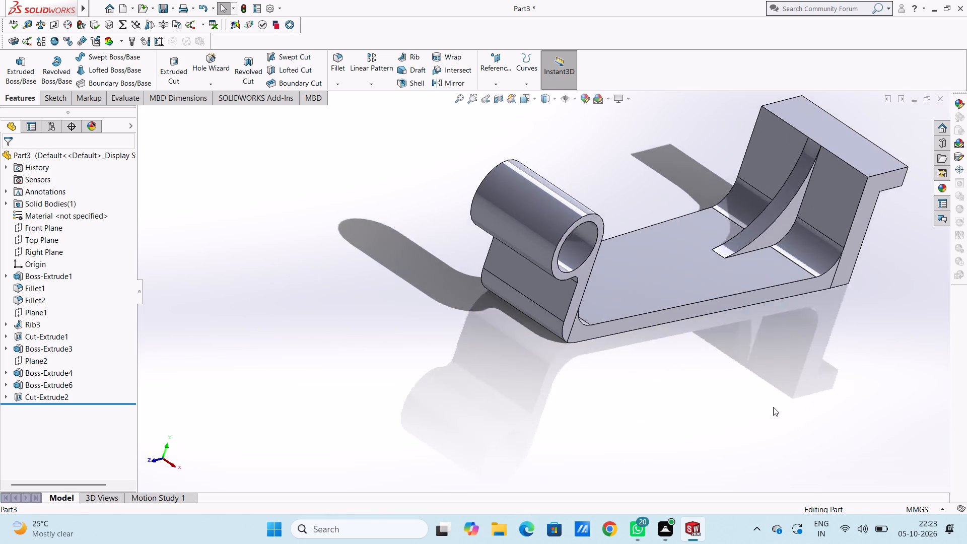
scroll(773, 407, "down", 3)
middle_click_drag(538, 331, 429, 331)
scroll(429, 331, "up", 3)
middle_click_drag(472, 310, 567, 322)
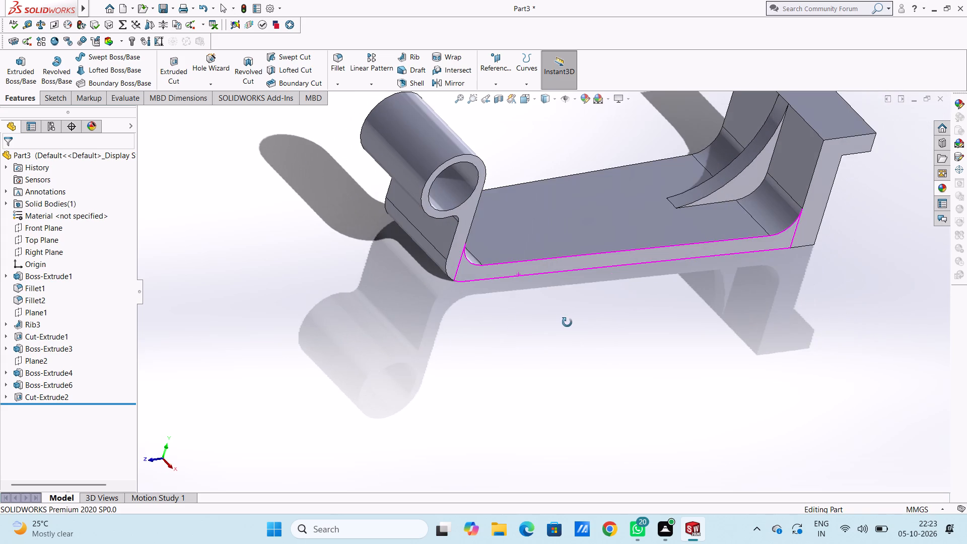
middle_click_drag(567, 322, 479, 327)
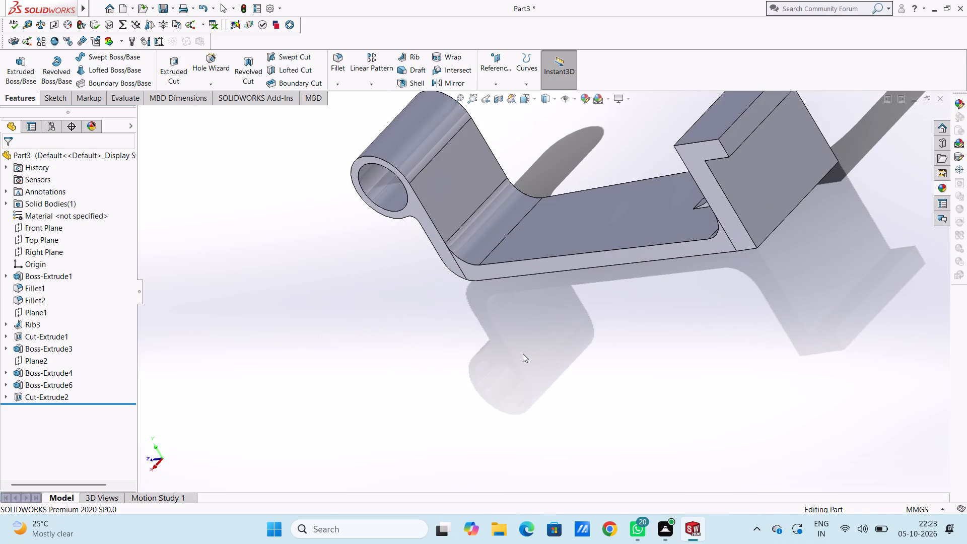
key("Escape")
Open a new sketch on the side face of the L-shaped wall, seen in the Right view.
key("ctrl+4")
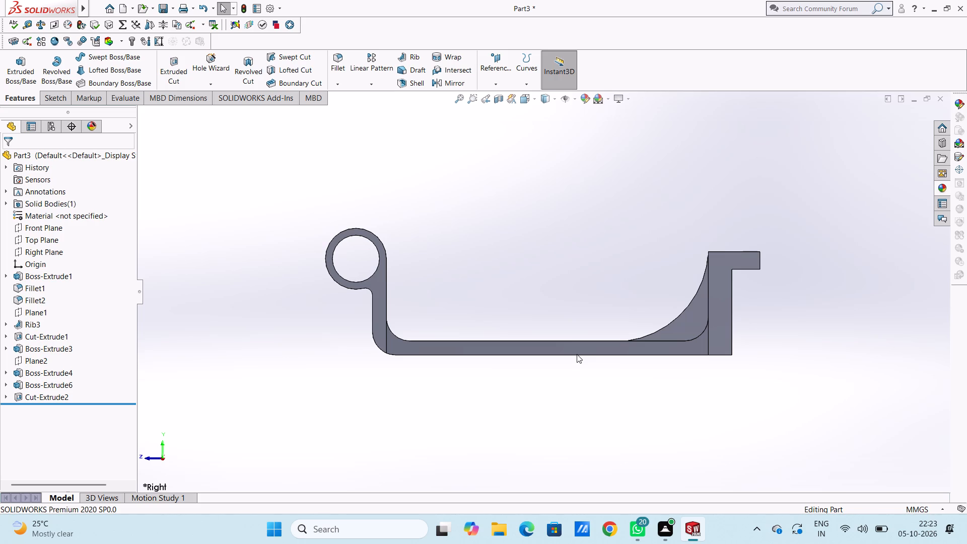
left_click(717, 336)
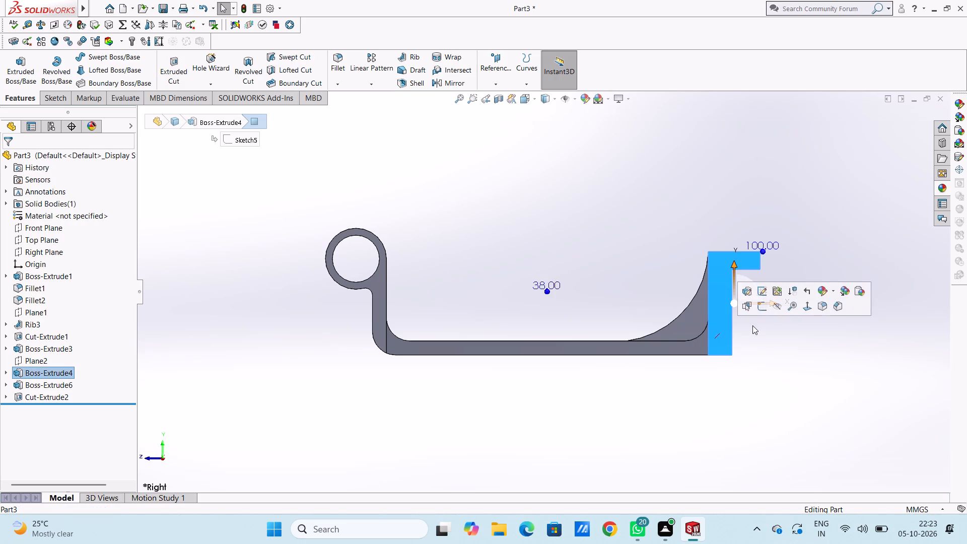
left_click(759, 308)
left_click(623, 276)
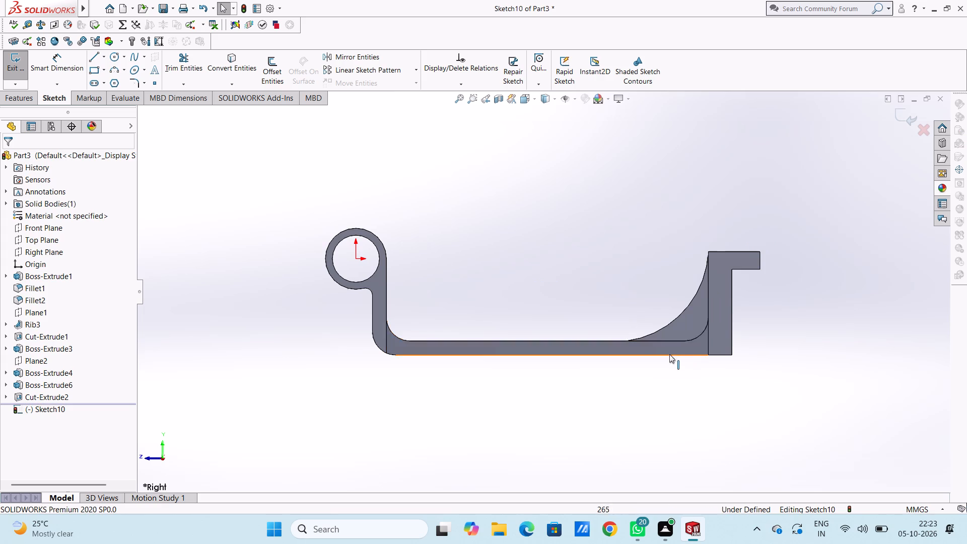
Inspect the corner where the base meets the L-shaped wall and the bracket's side profile, ending in the Right view.
middle_click_drag(799, 350, 877, 398)
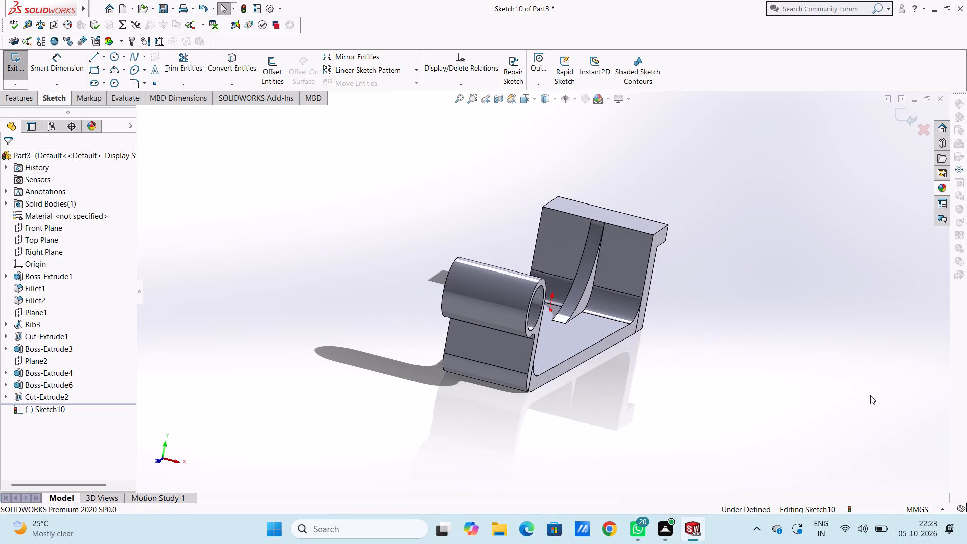
scroll(675, 338, "down", 5)
scroll(533, 258, "down", 6)
scroll(685, 357, "down", 6)
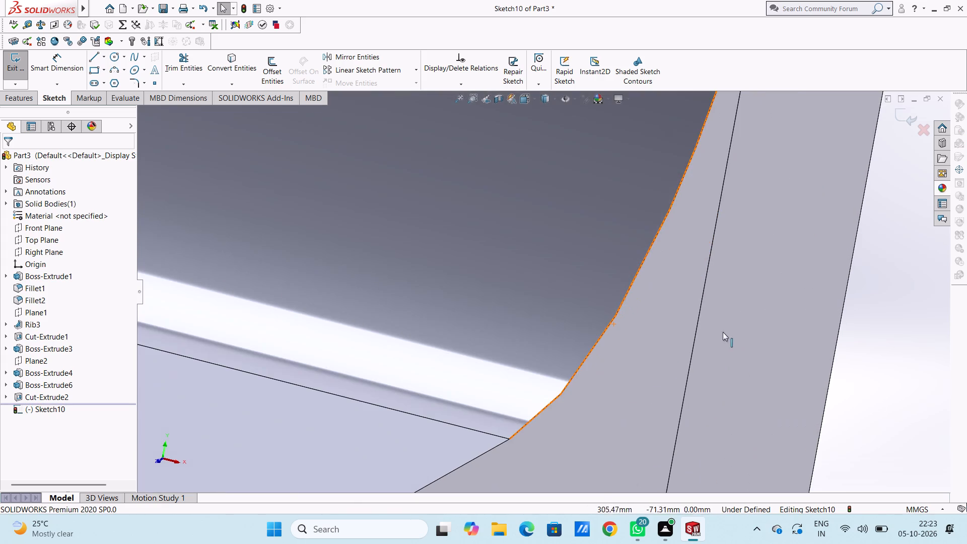
scroll(692, 336, "down", 6)
scroll(684, 337, "up", 6)
scroll(684, 337, "up", 20)
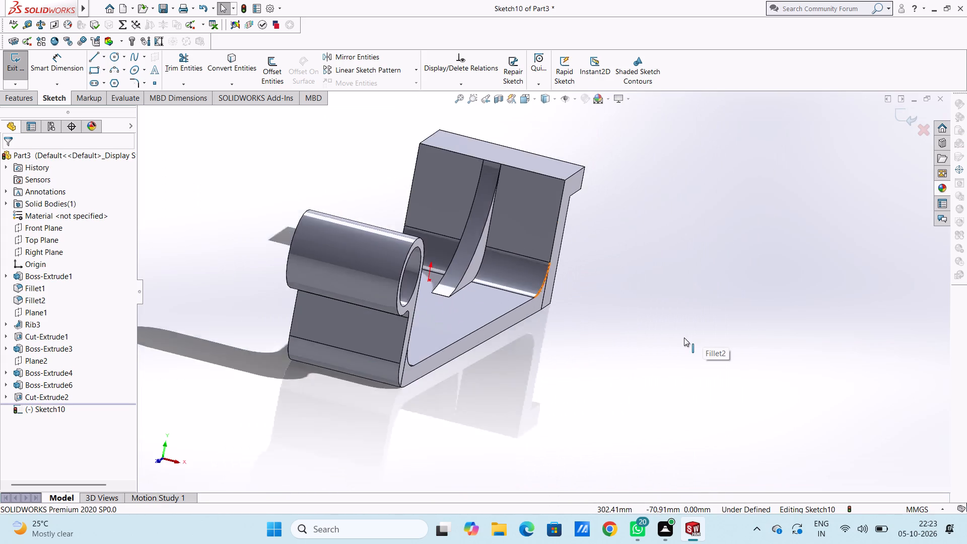
scroll(684, 337, "up", 1)
middle_click_drag(663, 338, 599, 335)
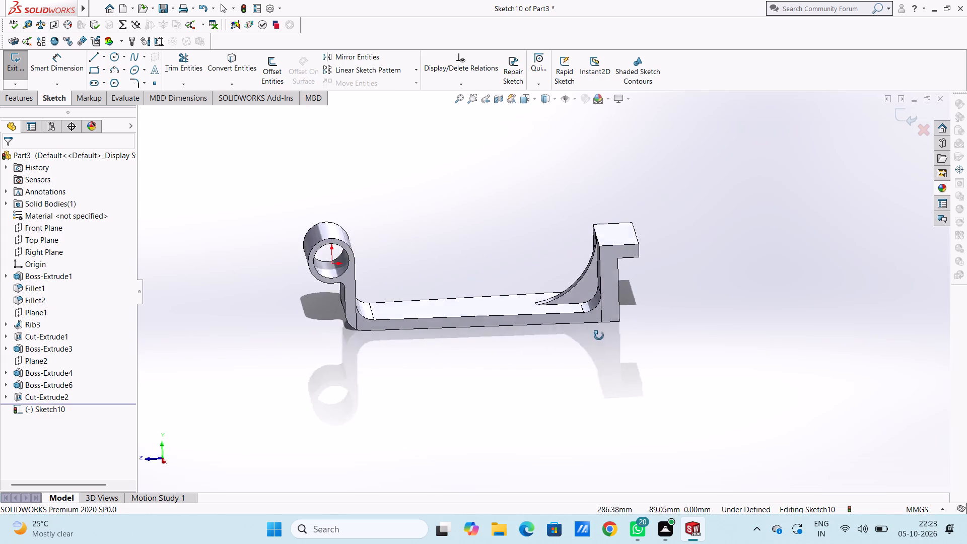
middle_click_drag(599, 335, 592, 334)
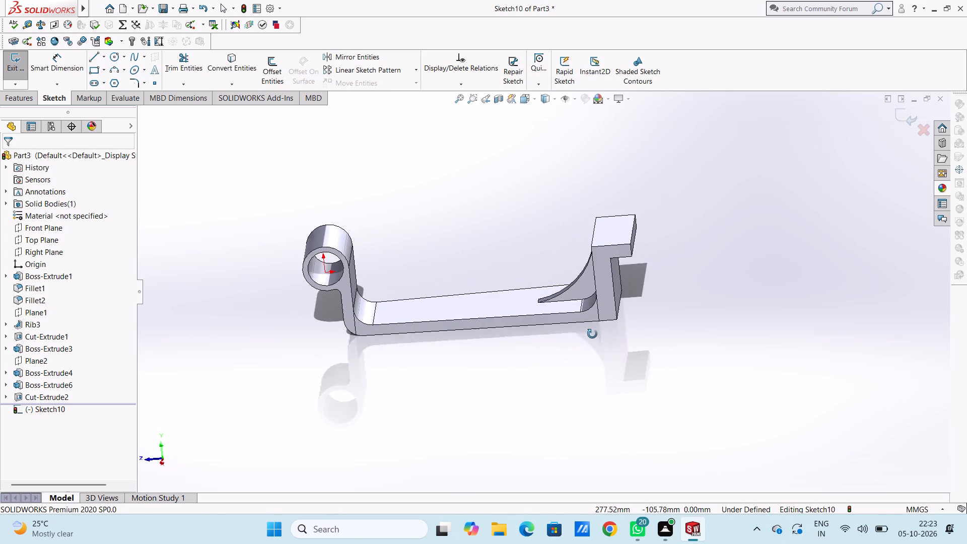
middle_click_drag(592, 334, 592, 305)
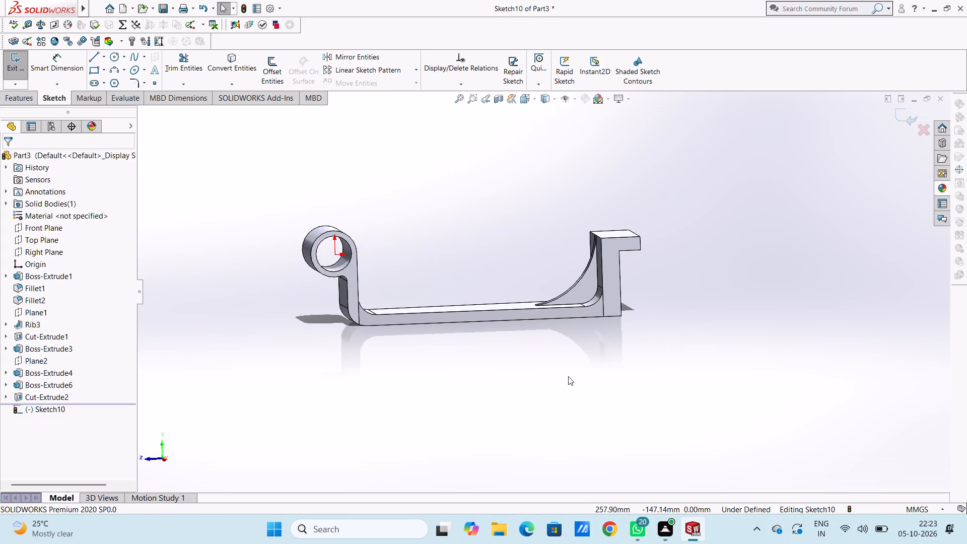
key("ctrl+4")
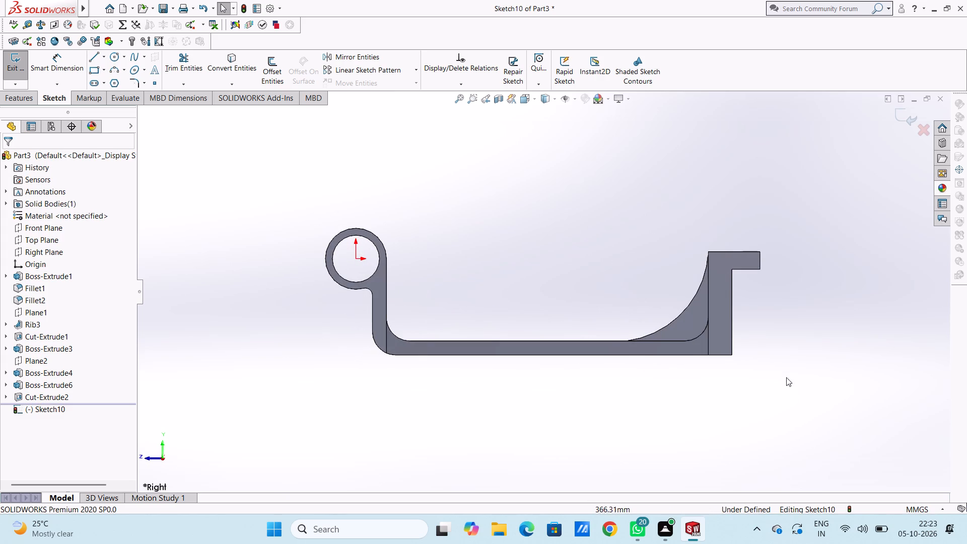
scroll(776, 381, "up", 1)
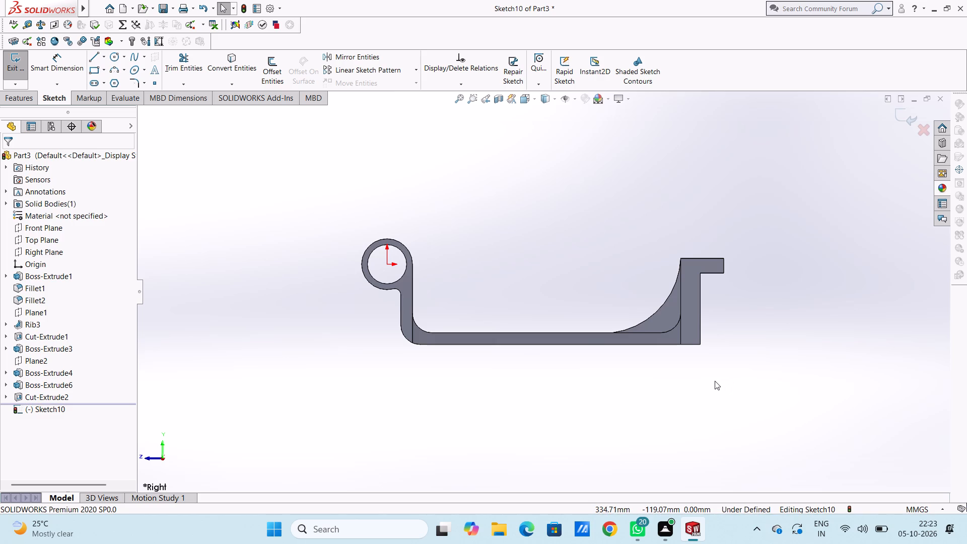
Sketch a corner rectangle 20 mm wide and 300 mm tall, running downward from the L-shaped wall's top inner corner.
left_click(92, 67)
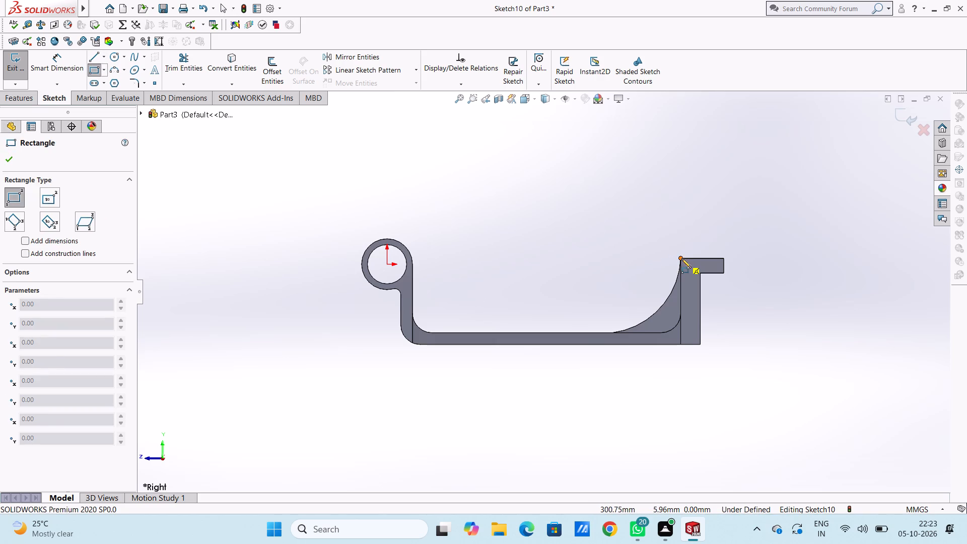
left_click(681, 258)
scroll(704, 446, "up", 1)
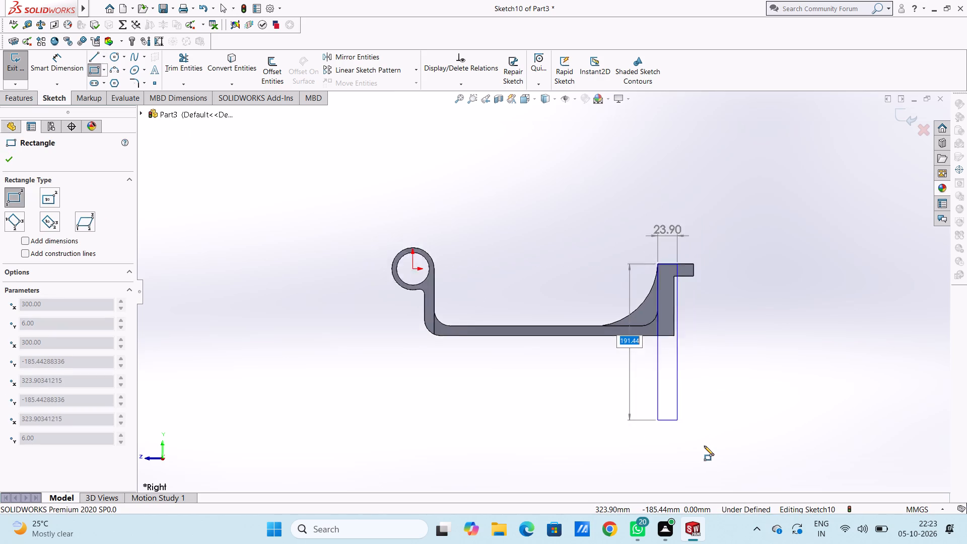
scroll(704, 446, "up", 2)
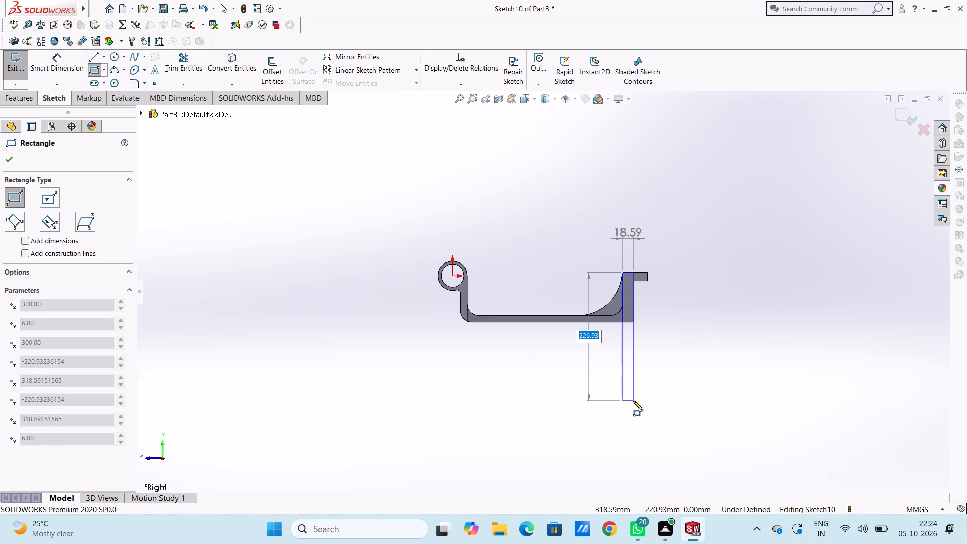
type("300")
key("Return")
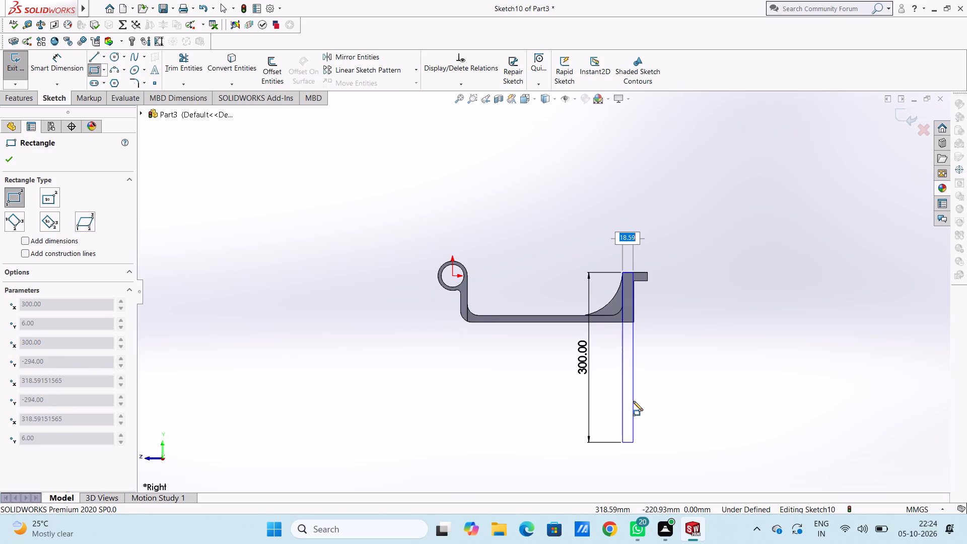
type("20")
key("Return")
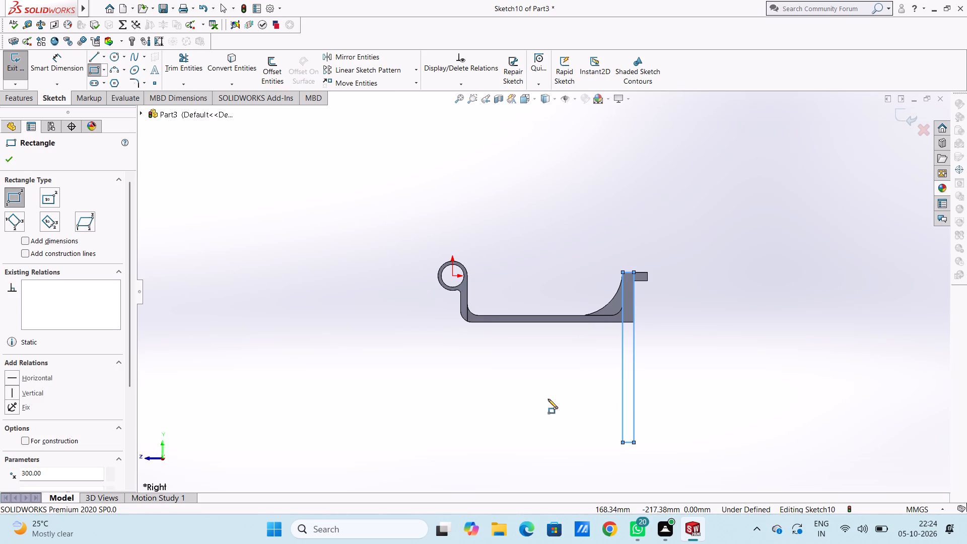
key("Escape")
key("Escape")
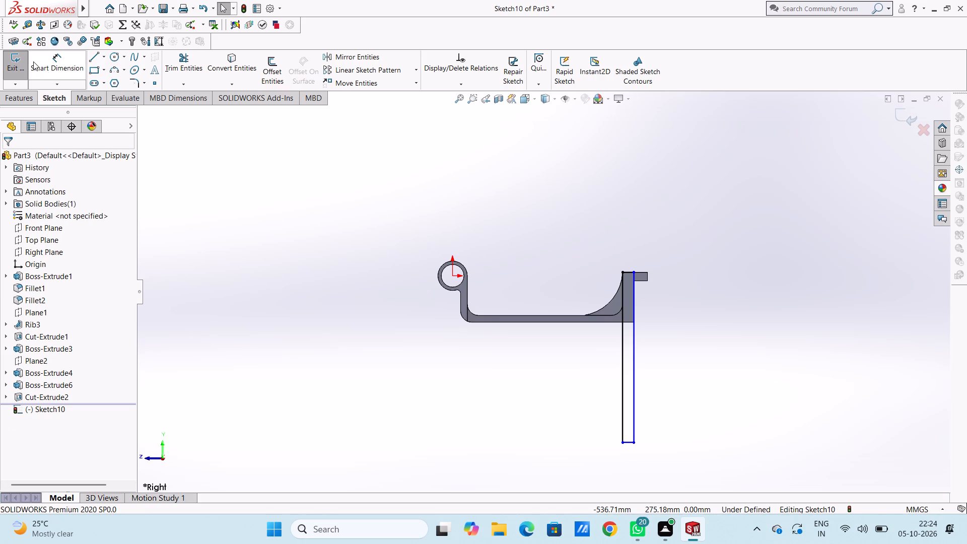
Dimension the tall rectangle's top edge at 20 mm, placing the dimension above the wall.
left_click(50, 69)
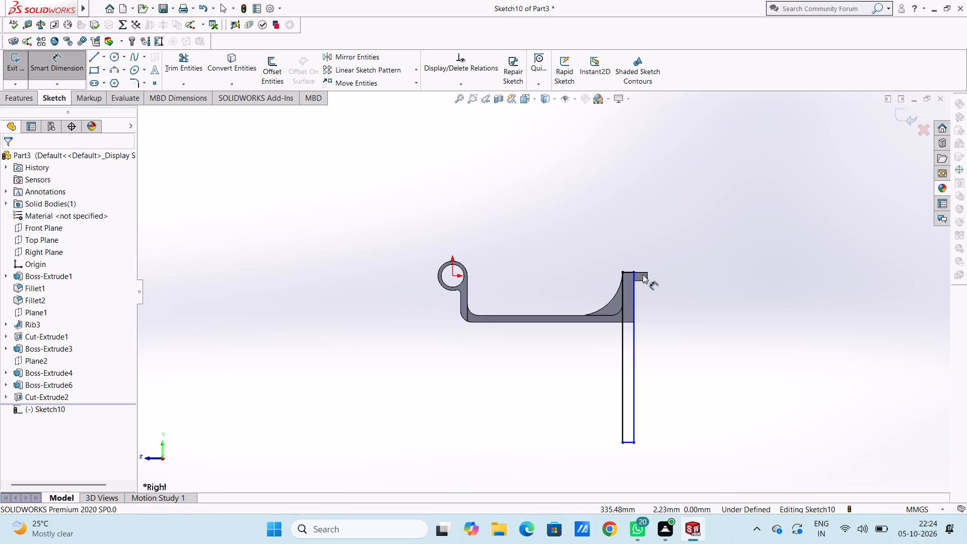
left_click(628, 273)
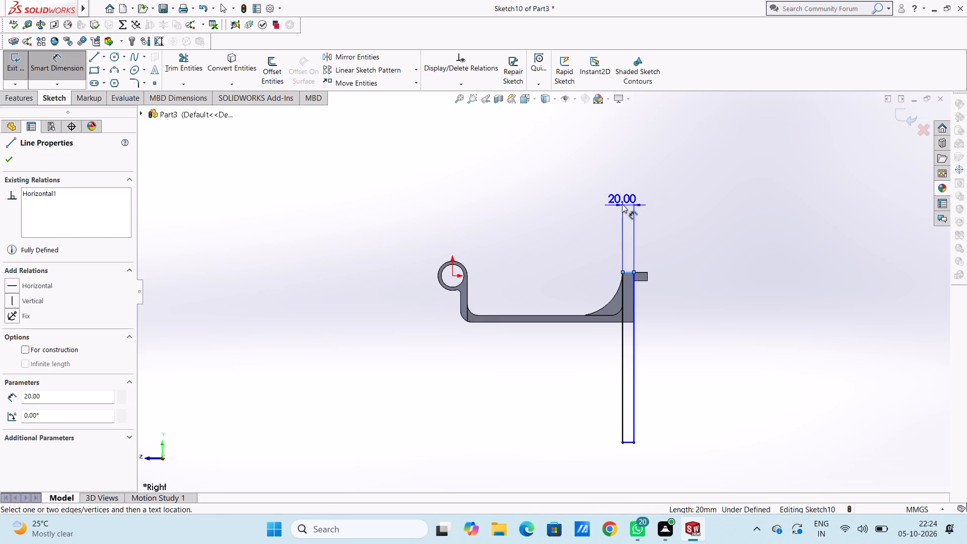
left_click(622, 185)
left_click(577, 170)
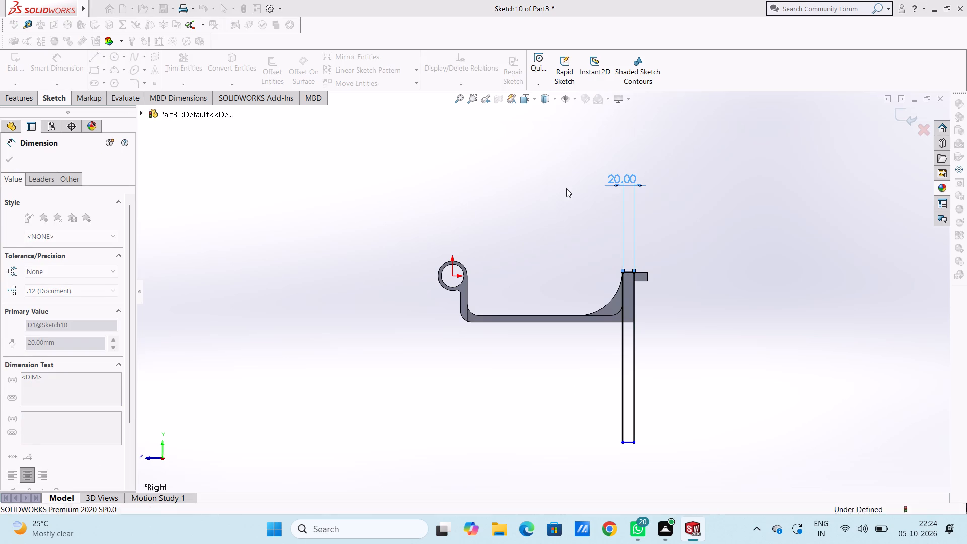
left_click(566, 188)
key("Escape")
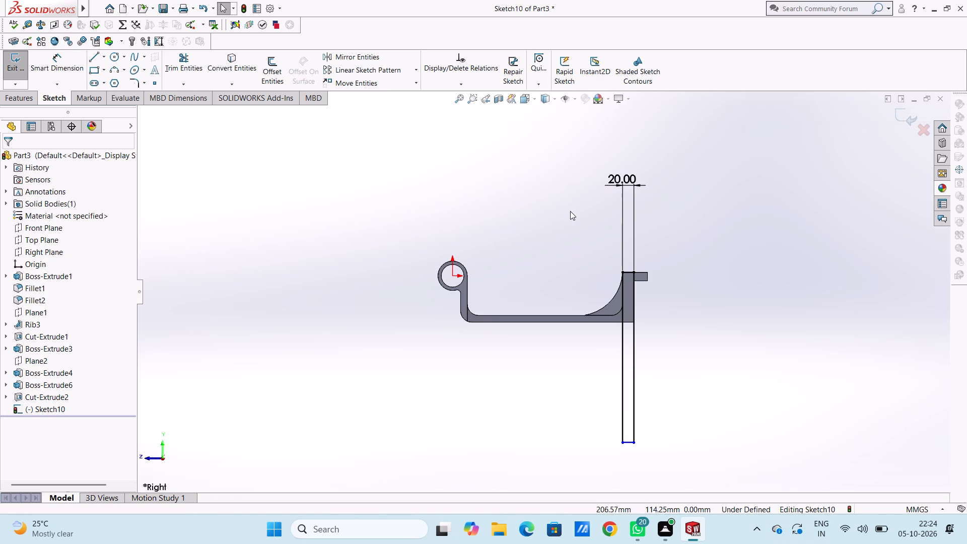
Dimension the tall rectangle's outer vertical edge at 300 mm, placing the dimension on the side away from the ring.
middle_click_drag(570, 211, 558, 218)
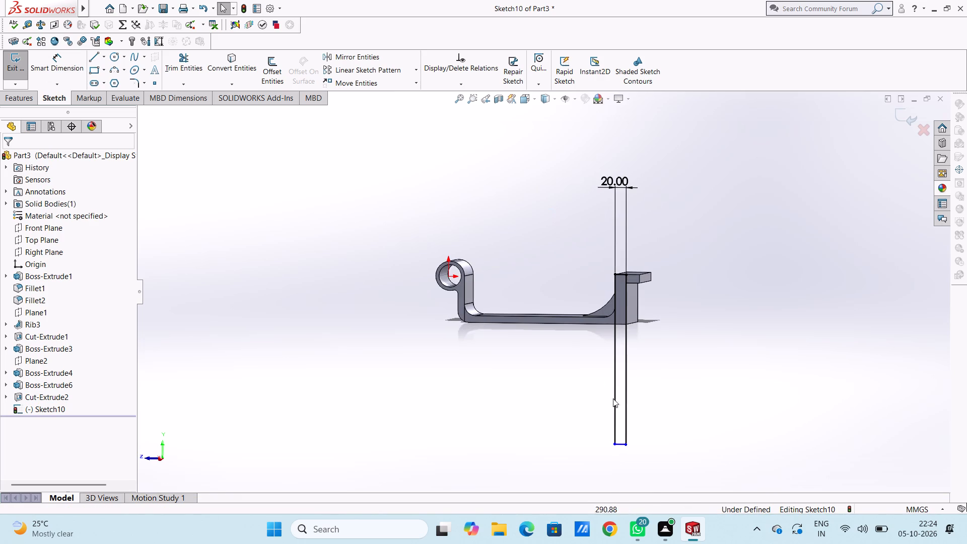
left_click(626, 397)
left_click(690, 421)
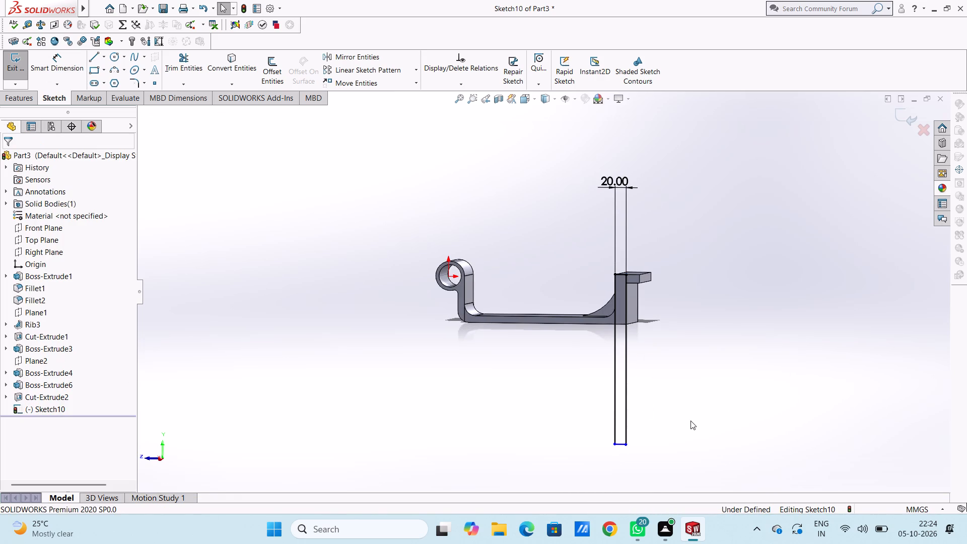
key("Escape")
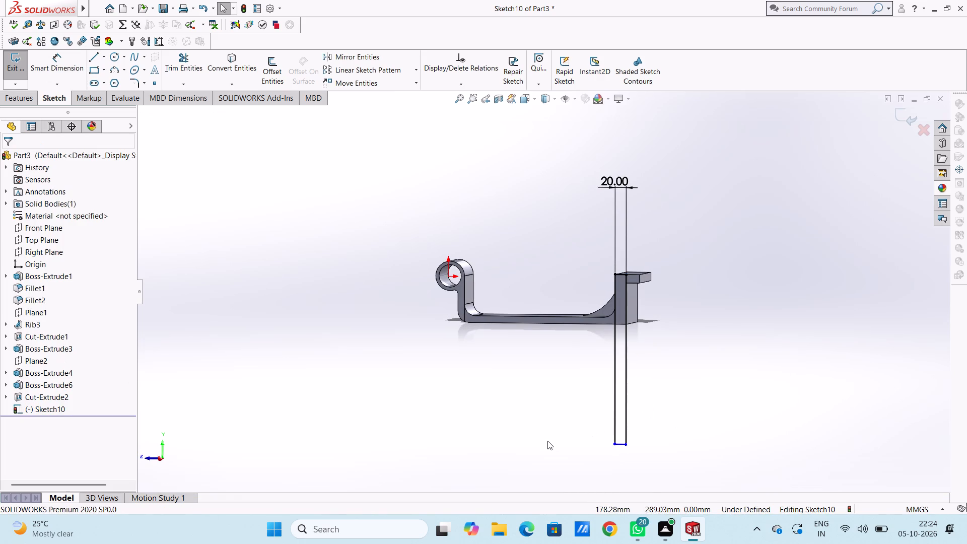
key("ctrl+4")
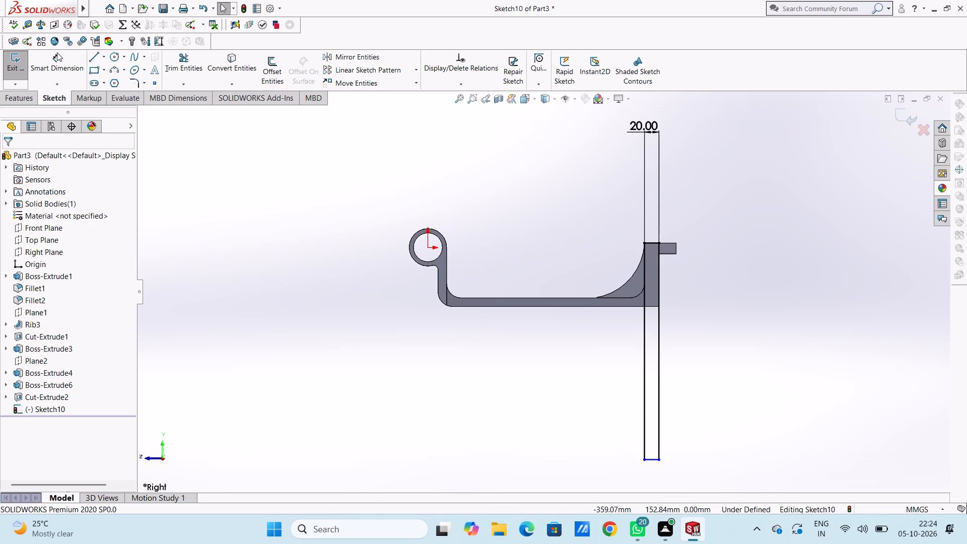
left_click(56, 61)
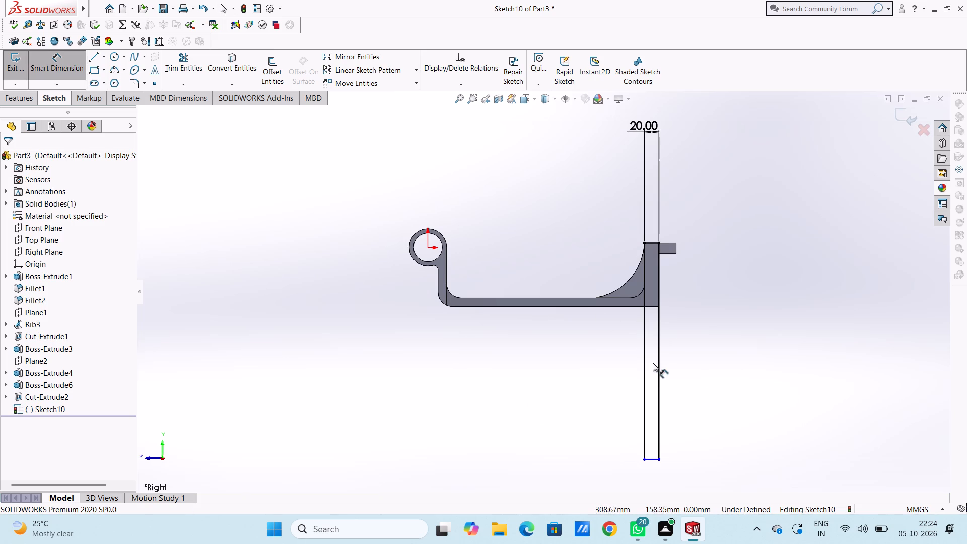
left_click(659, 367)
left_click(753, 368)
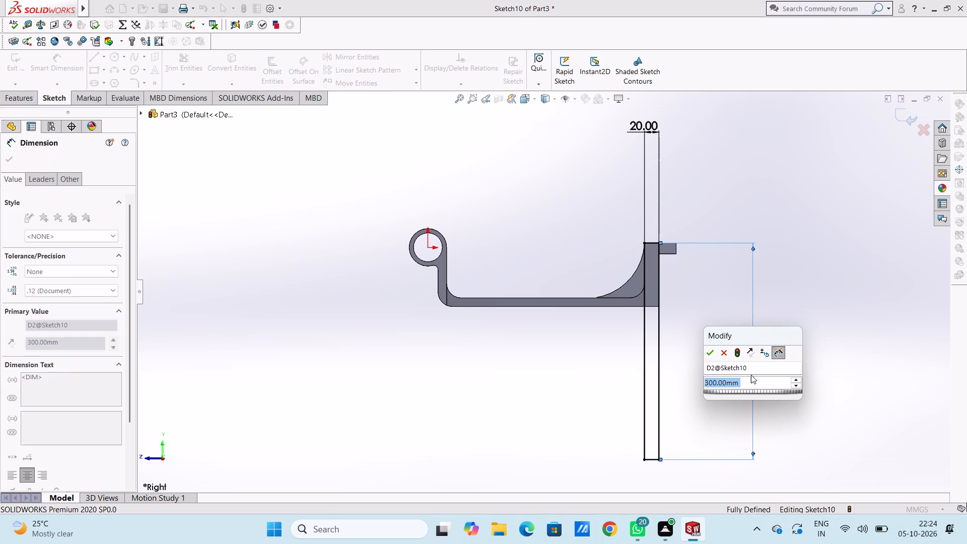
left_click(707, 359)
left_click(700, 355)
left_click(706, 352)
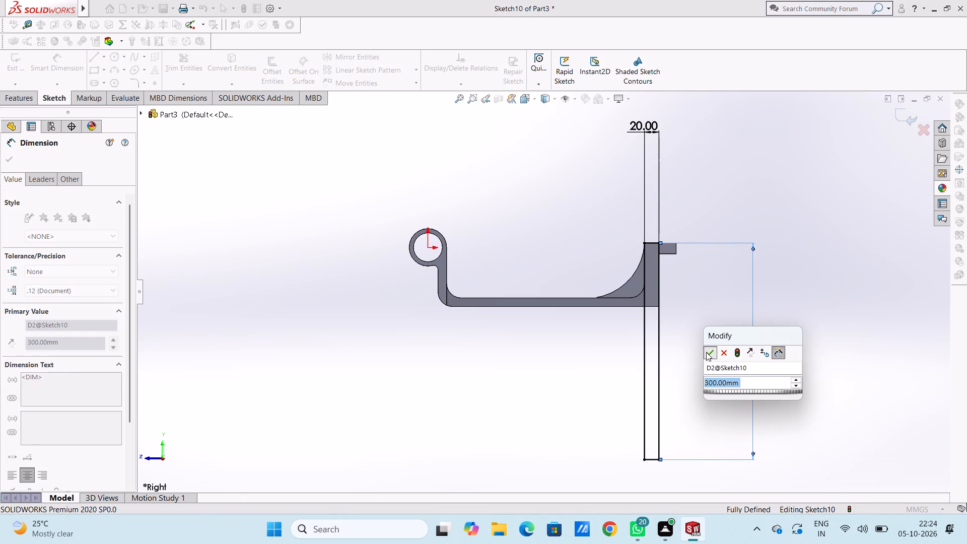
left_click(700, 339)
Sketch a second rectangle 44 mm wide and 15 mm high from the tall rectangle's bottom corner, extending outward away from the ring.
middle_click_drag(722, 320, 707, 321)
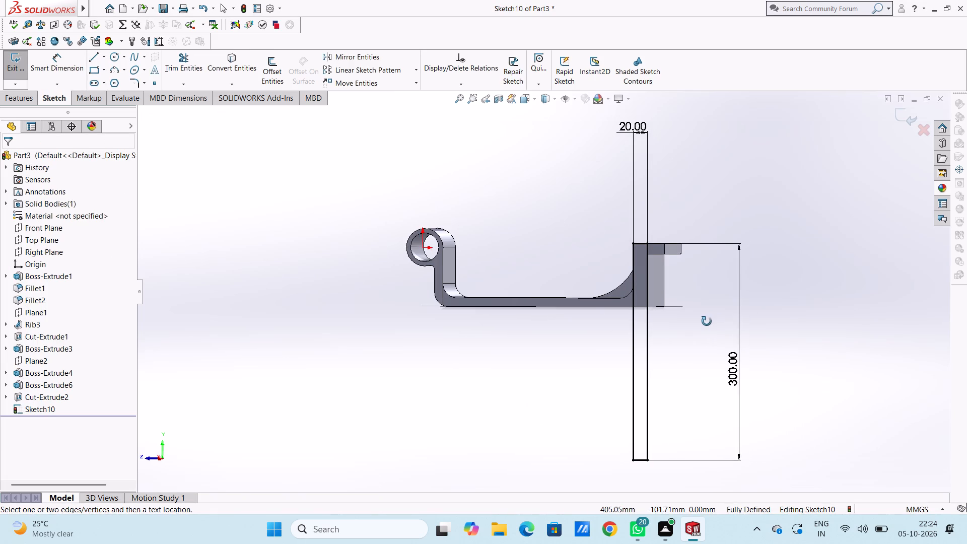
middle_click_drag(707, 321, 706, 322)
scroll(682, 379, "up", 2)
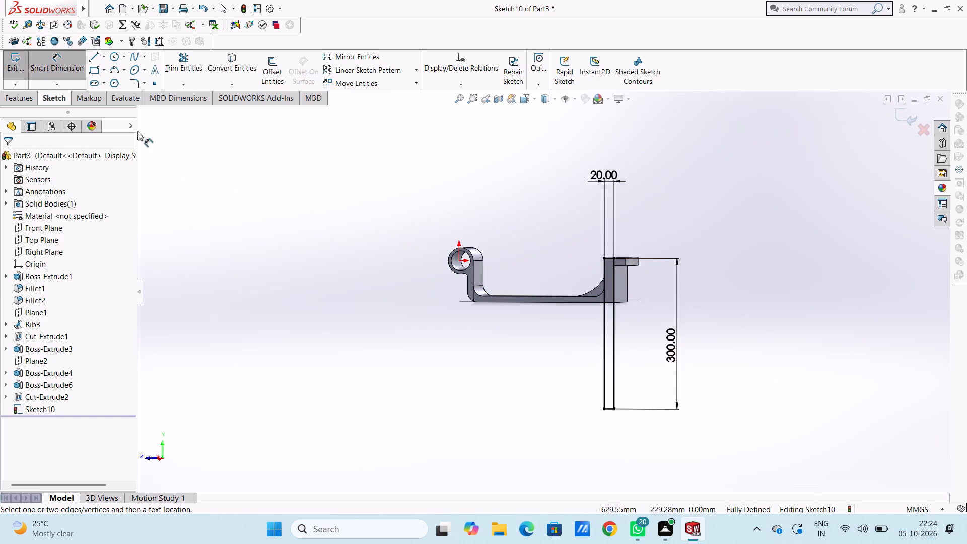
left_click(93, 72)
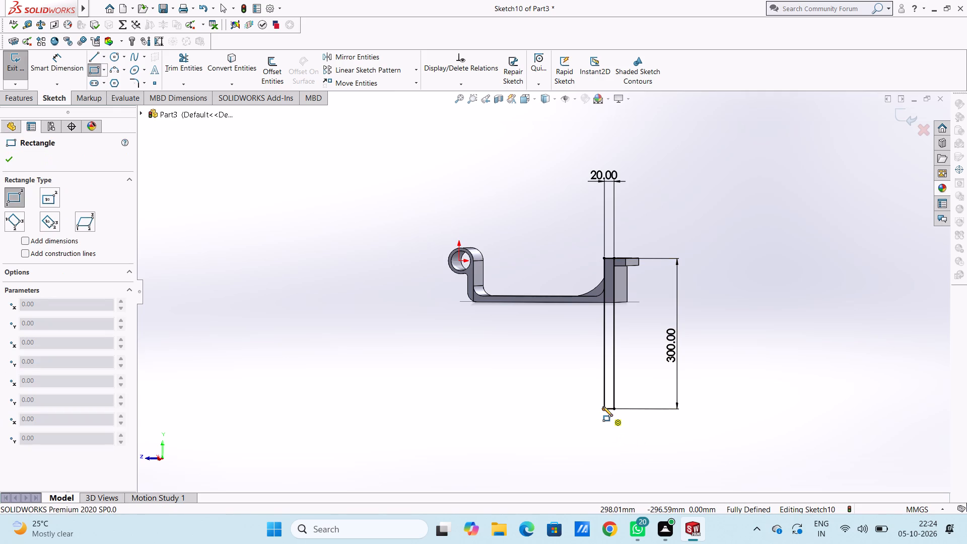
left_click(603, 407)
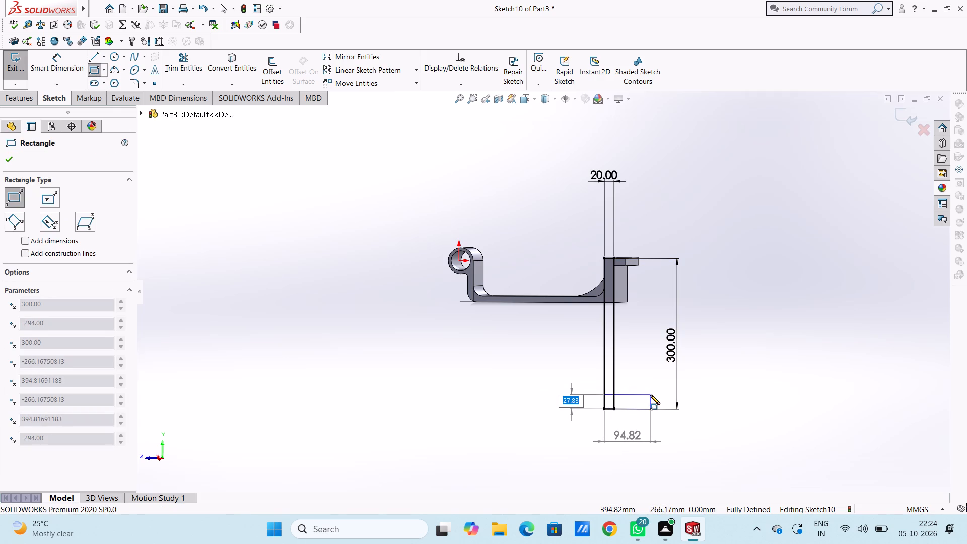
middle_click_drag(646, 388, 654, 388)
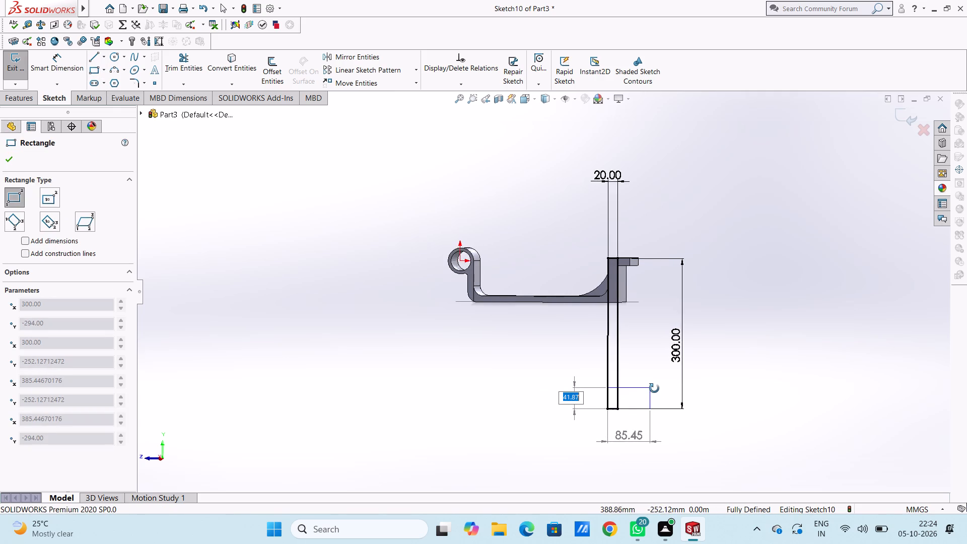
middle_click_drag(654, 388, 664, 389)
scroll(664, 389, "down", 1)
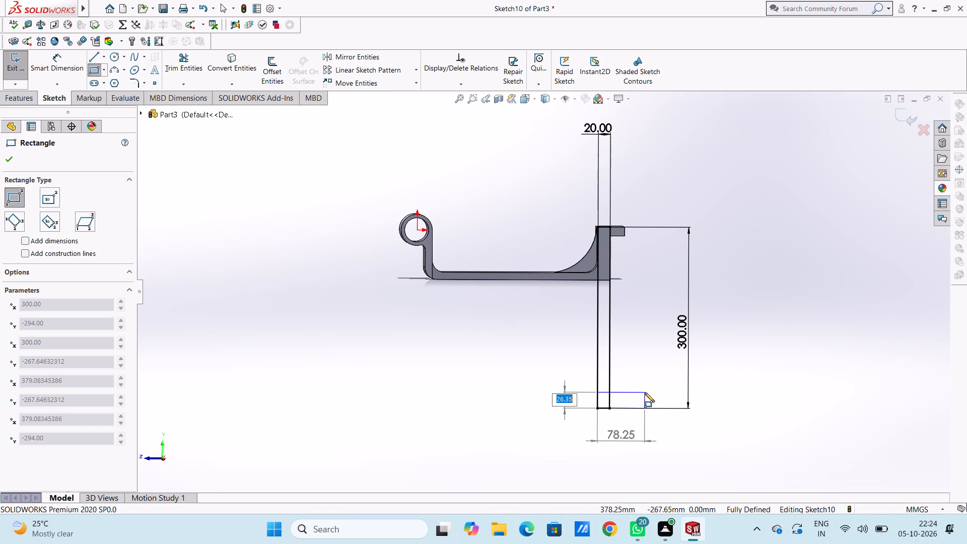
type("15")
key("Return")
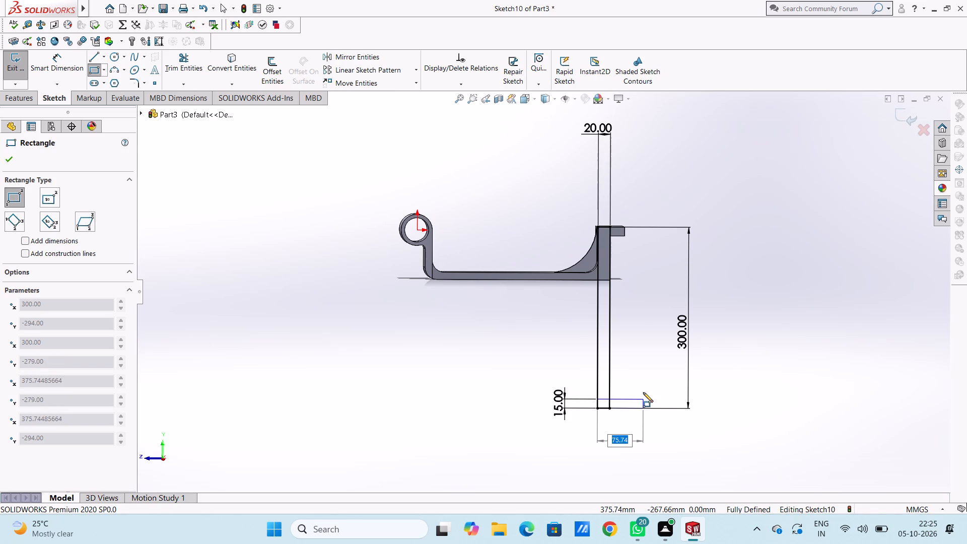
type("44")
key("Return")
key("Escape")
key("Escape")
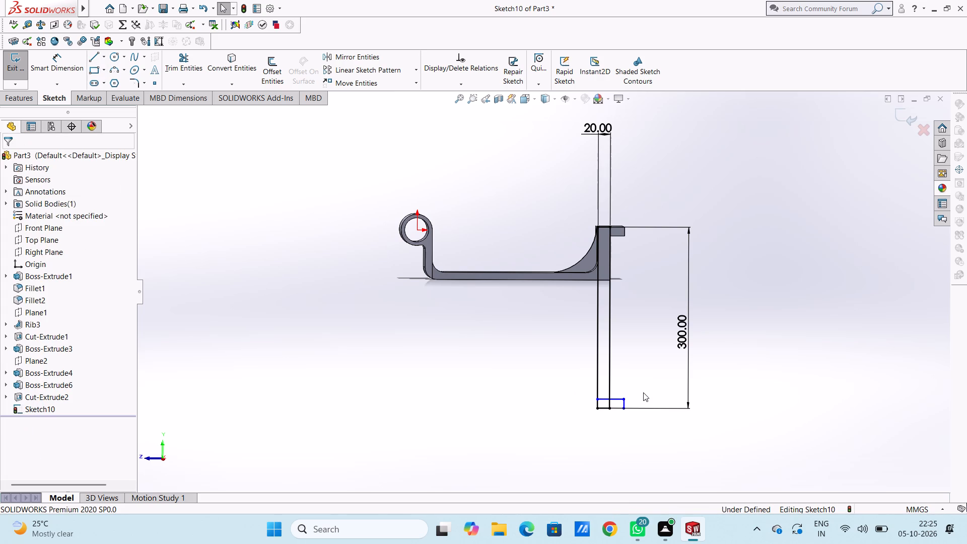
Dimension the lower rectangle's bottom edge at 44 mm and its outer vertical edge at 15 mm.
left_click(67, 62)
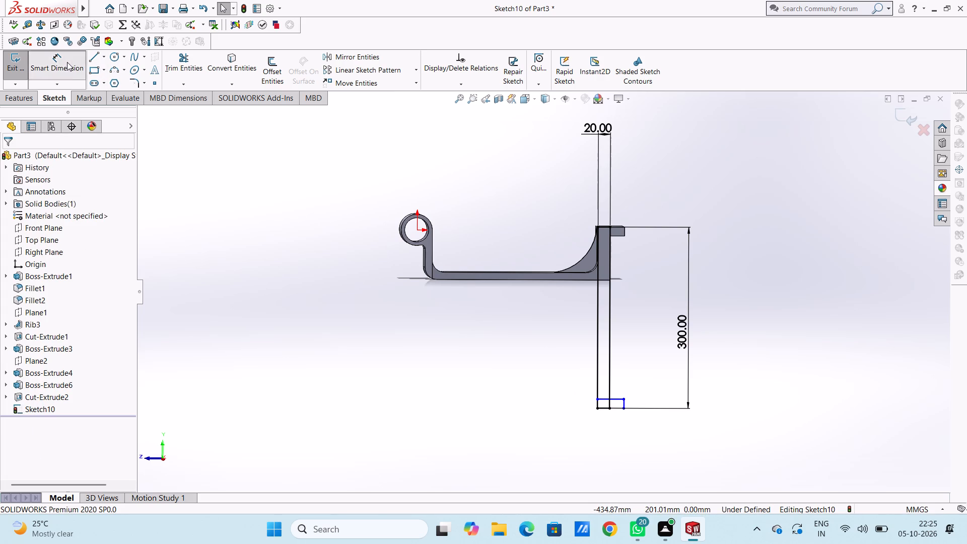
scroll(606, 426, "down", 5)
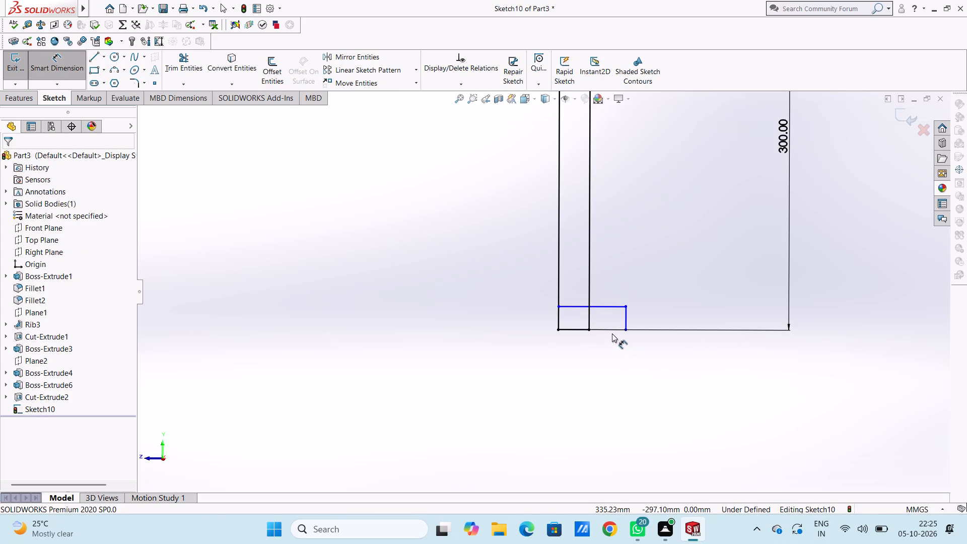
left_click(611, 332)
left_click(600, 413)
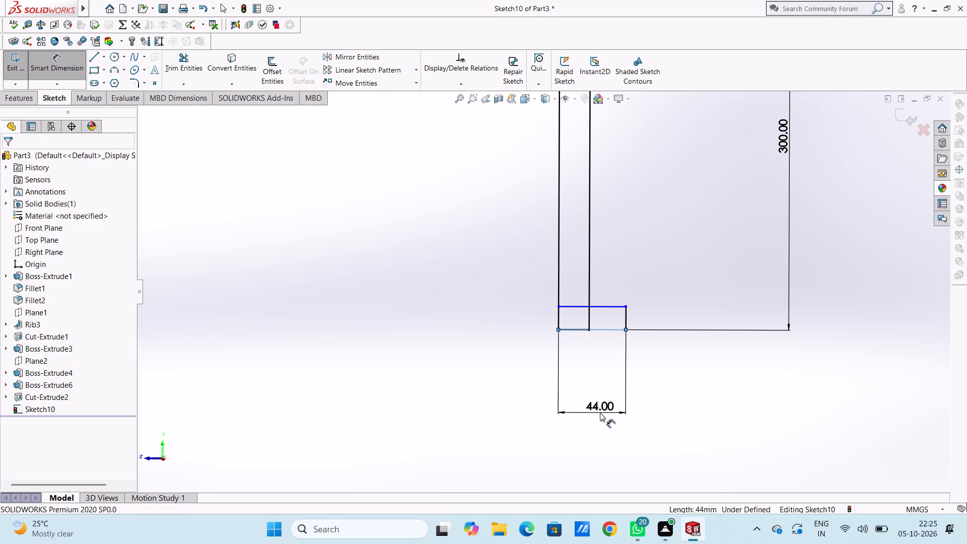
left_click(560, 399)
left_click(518, 392)
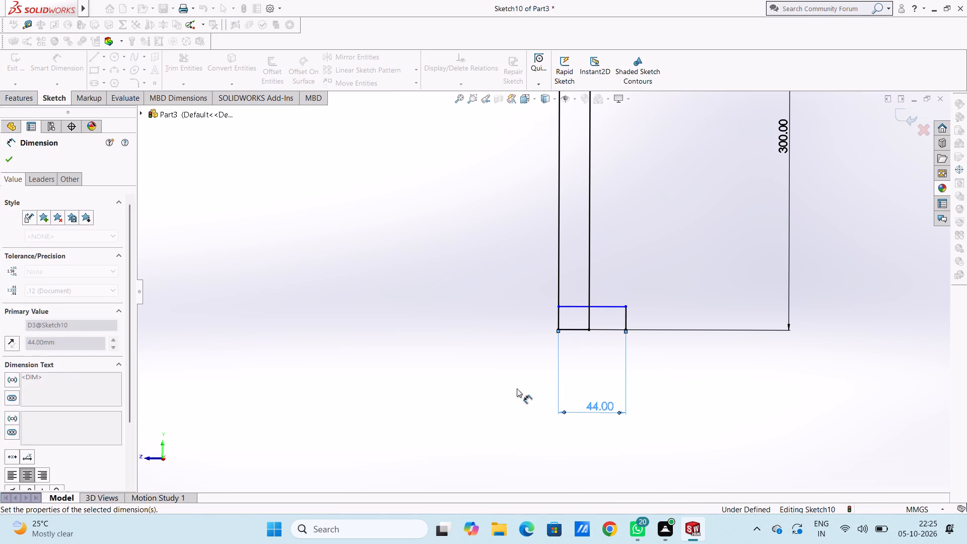
left_click(627, 317)
left_click(735, 312)
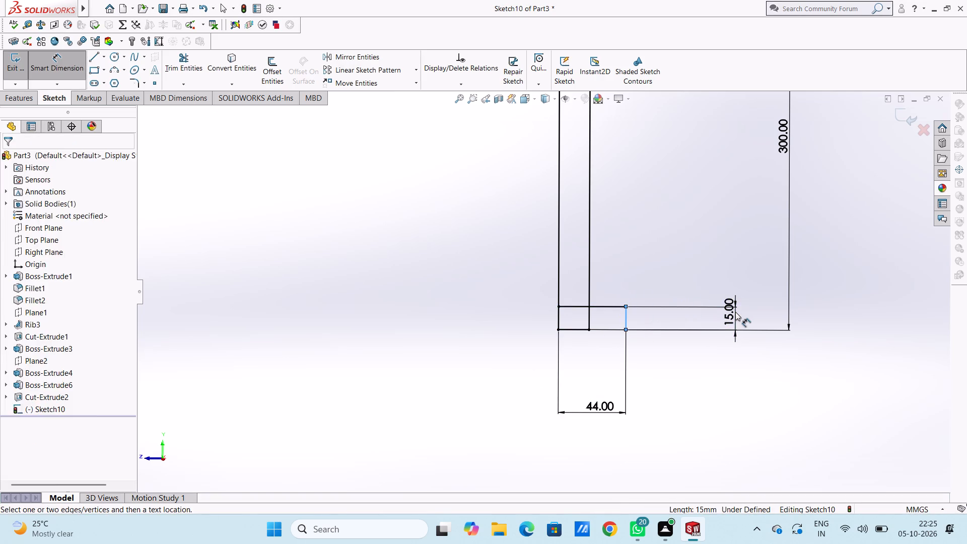
left_click(694, 295)
left_click(680, 283)
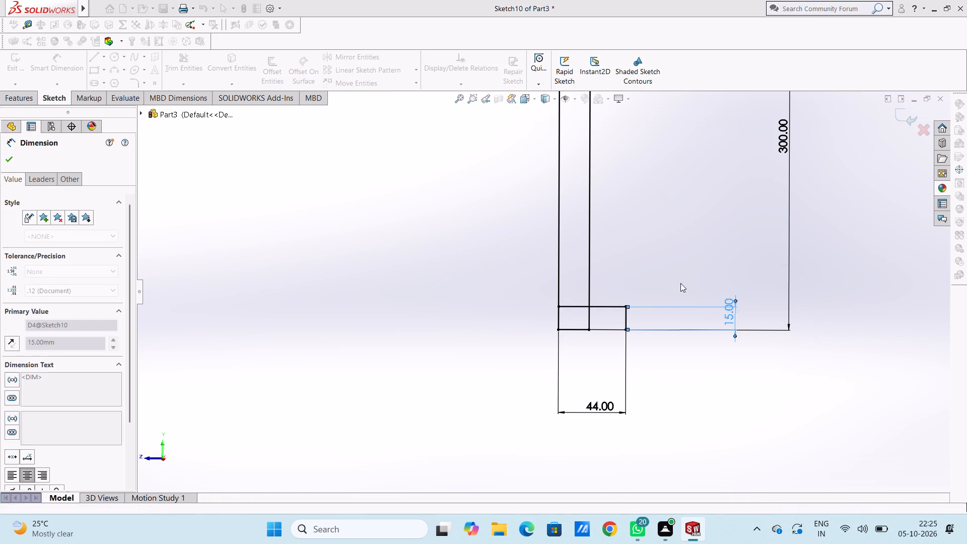
Extrude the tall leg contour and the outward foot region as a merged 100 mm blind boss, with the direction reversed.
scroll(680, 283, "up", 8)
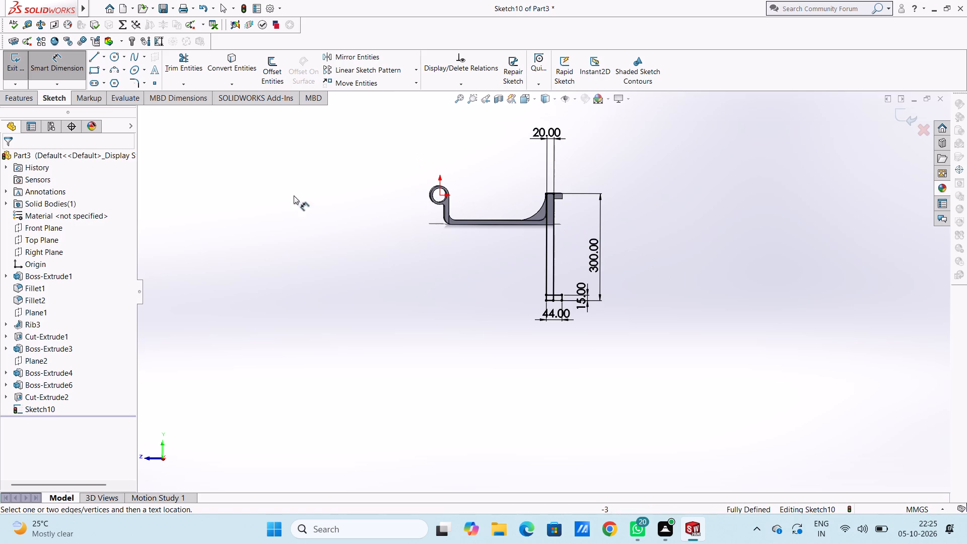
left_click(73, 72)
left_click(30, 102)
left_click(14, 59)
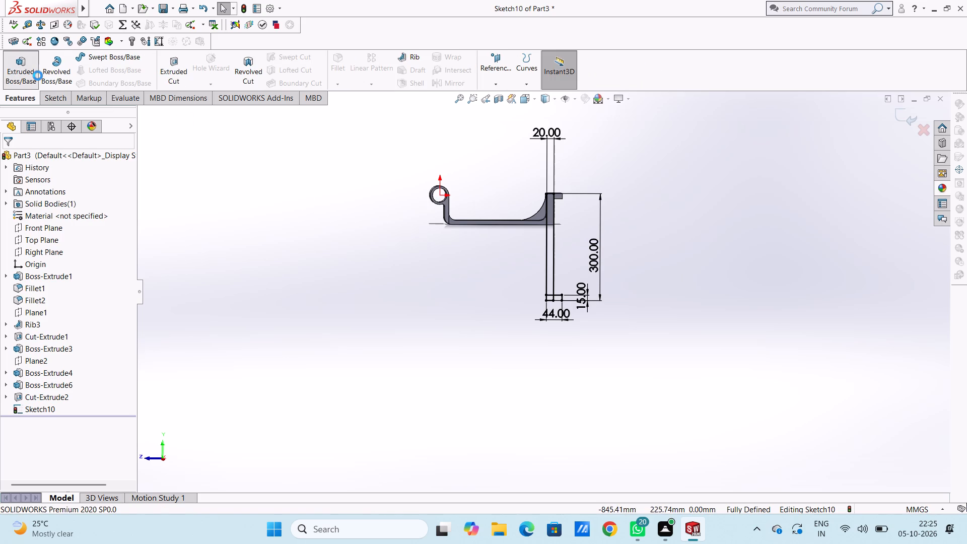
scroll(568, 229, "down", 3)
left_click(542, 214)
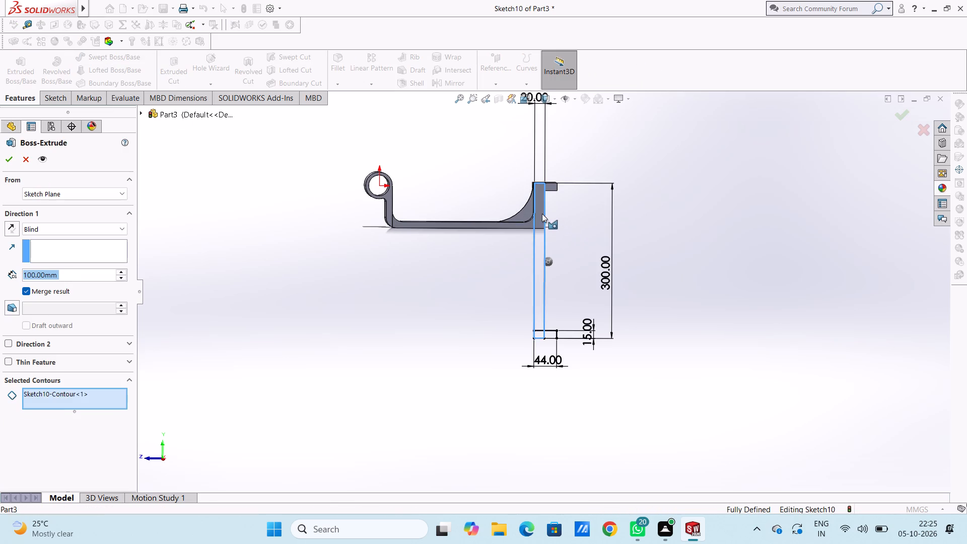
left_click(550, 334)
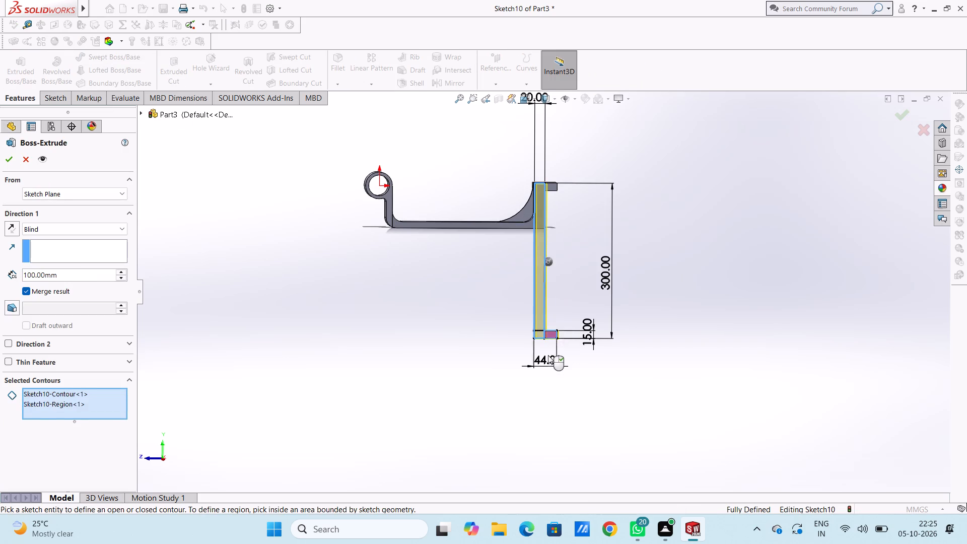
scroll(547, 356, "down", 5)
middle_click_drag(476, 306, 437, 332)
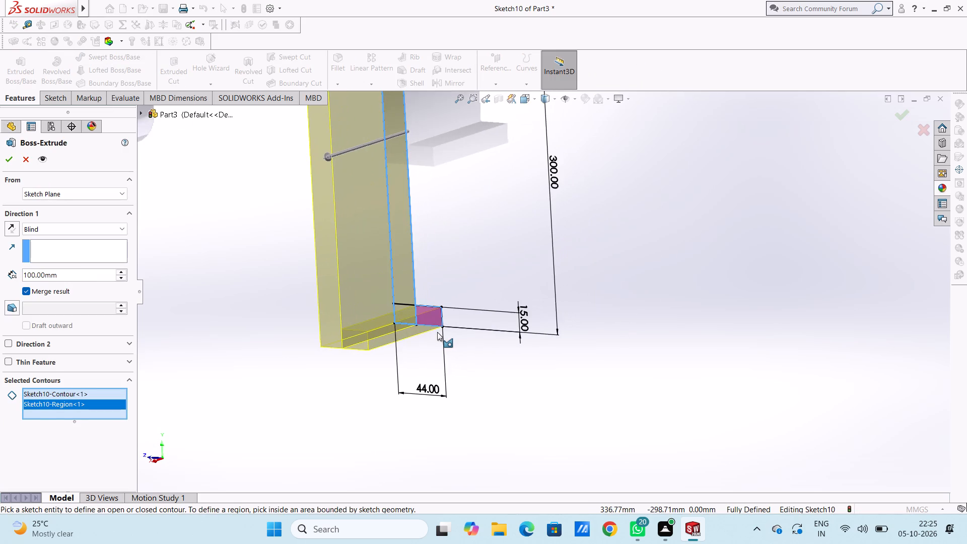
scroll(437, 332, "up", 5)
middle_click_drag(542, 267, 527, 359)
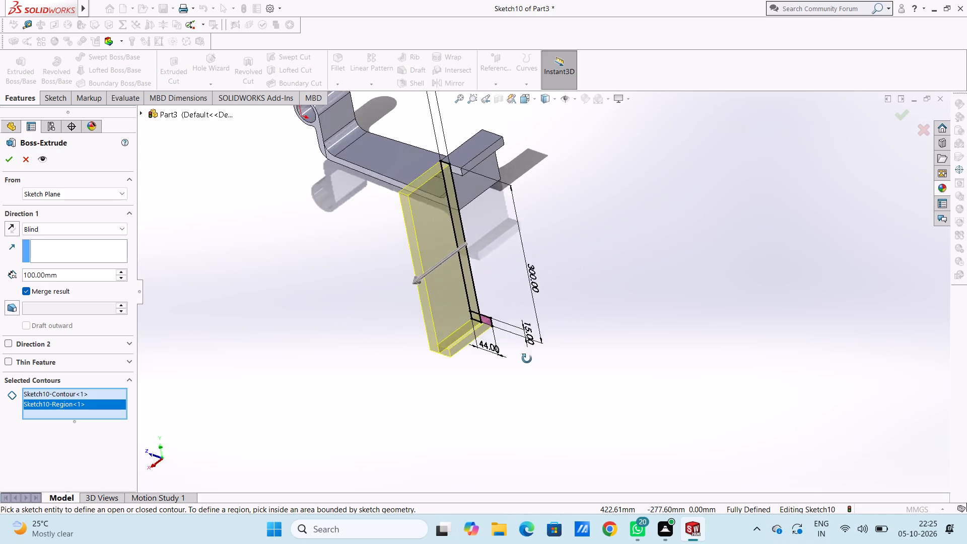
middle_click_drag(527, 359, 576, 203)
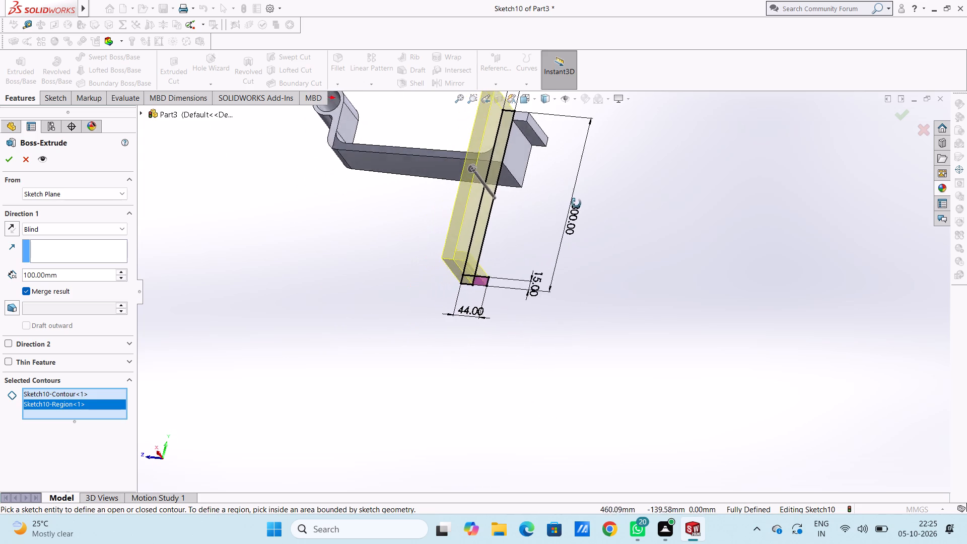
middle_click_drag(576, 203, 525, 342)
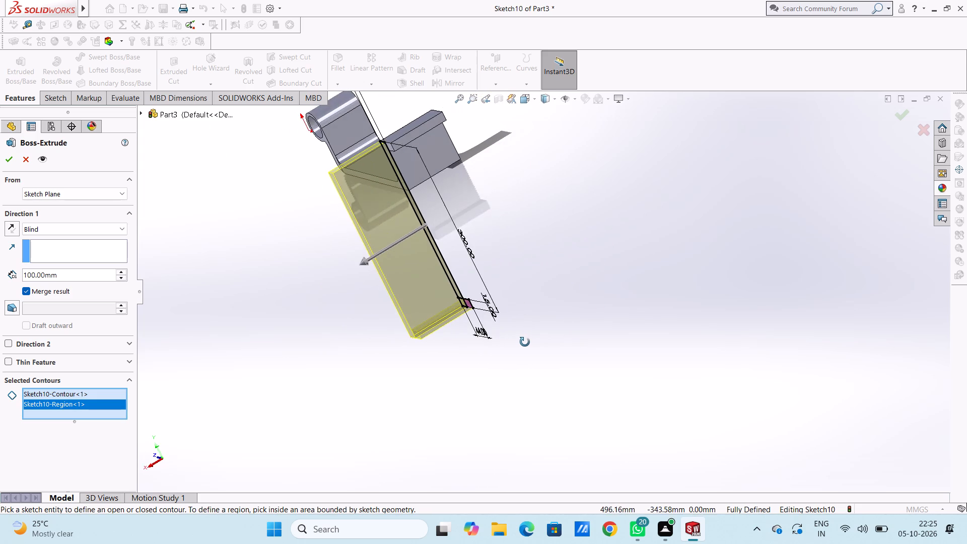
middle_click_drag(525, 342, 602, 342)
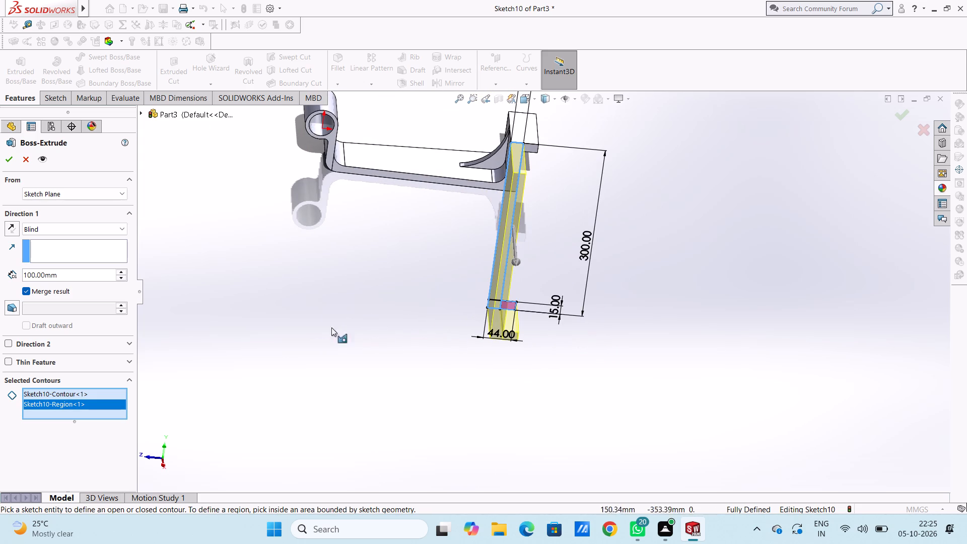
left_click(13, 227)
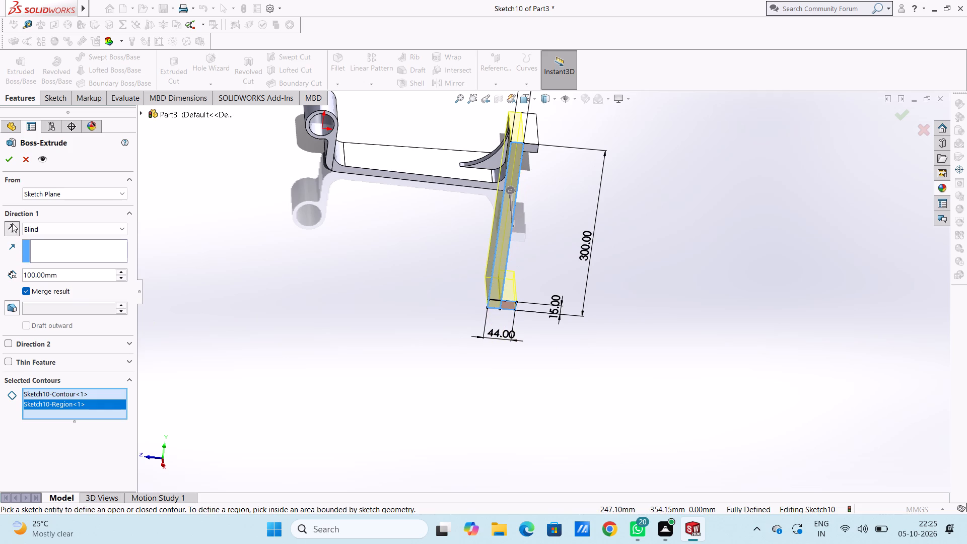
left_click(12, 161)
left_click(404, 318)
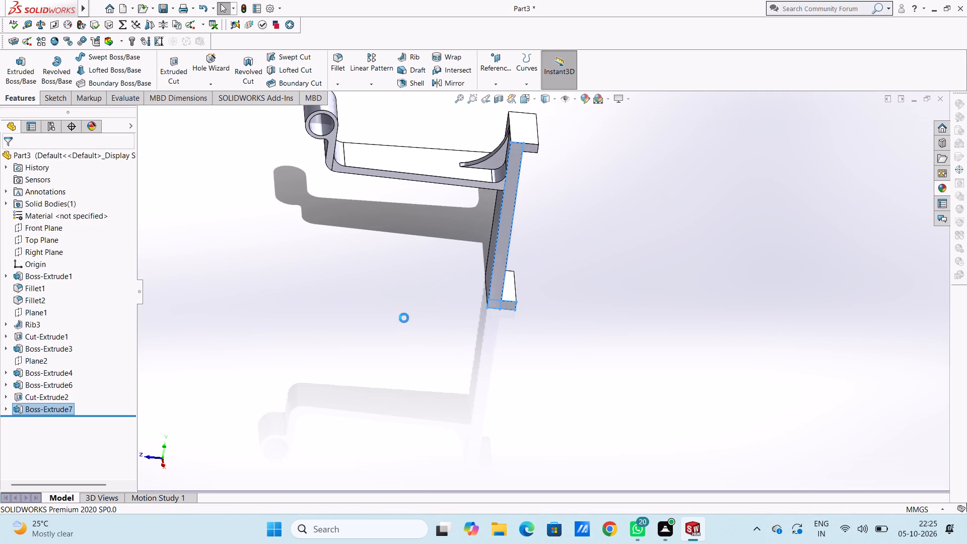
Examine the extruded leg and foot from several angles, including an isometric view.
scroll(404, 324, "up", 3)
middle_click_drag(522, 389, 562, 319)
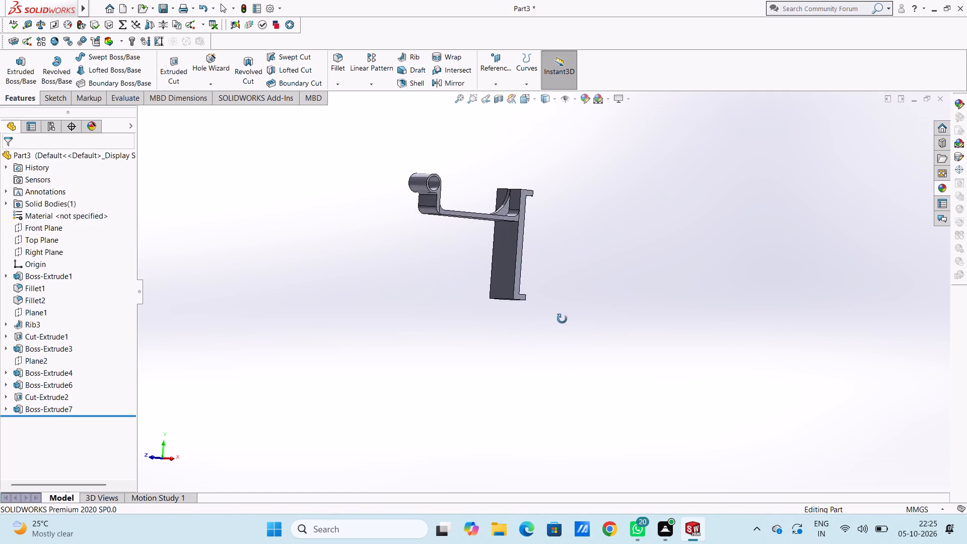
middle_click_drag(562, 319, 565, 326)
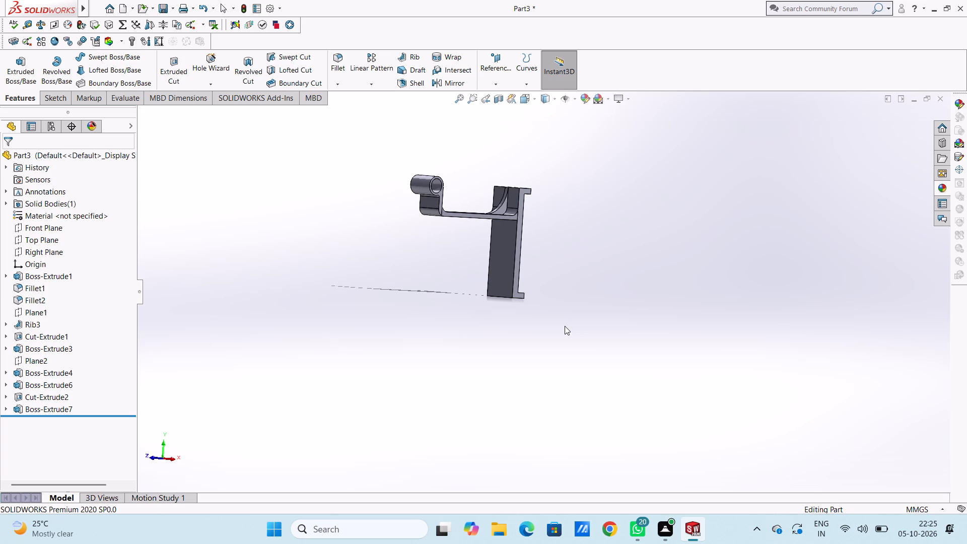
middle_click_drag(584, 268, 539, 277)
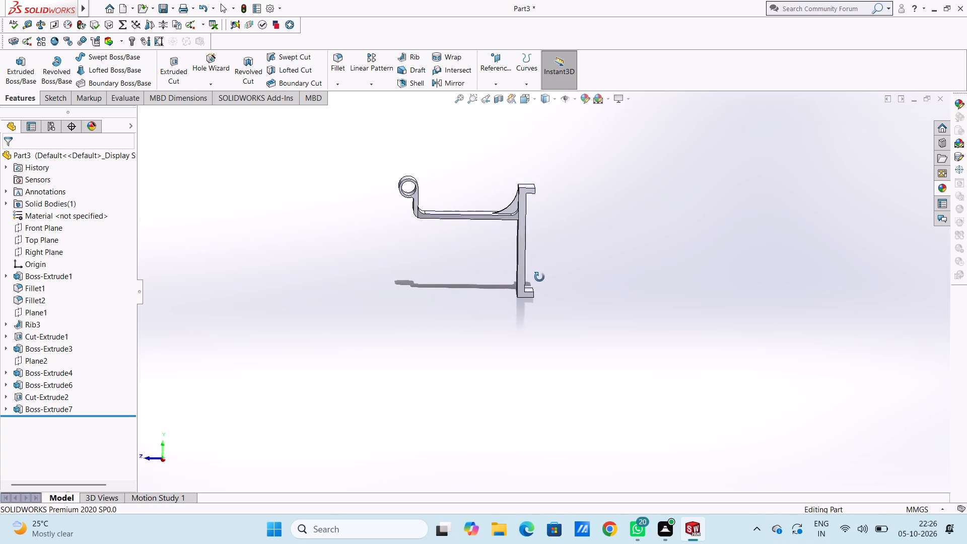
middle_click_drag(539, 277, 573, 293)
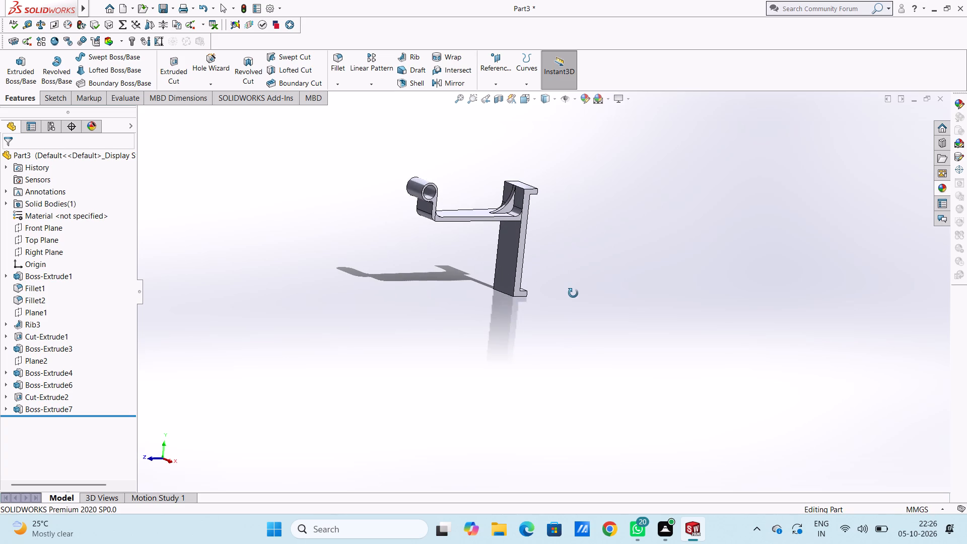
middle_click_drag(573, 293, 574, 293)
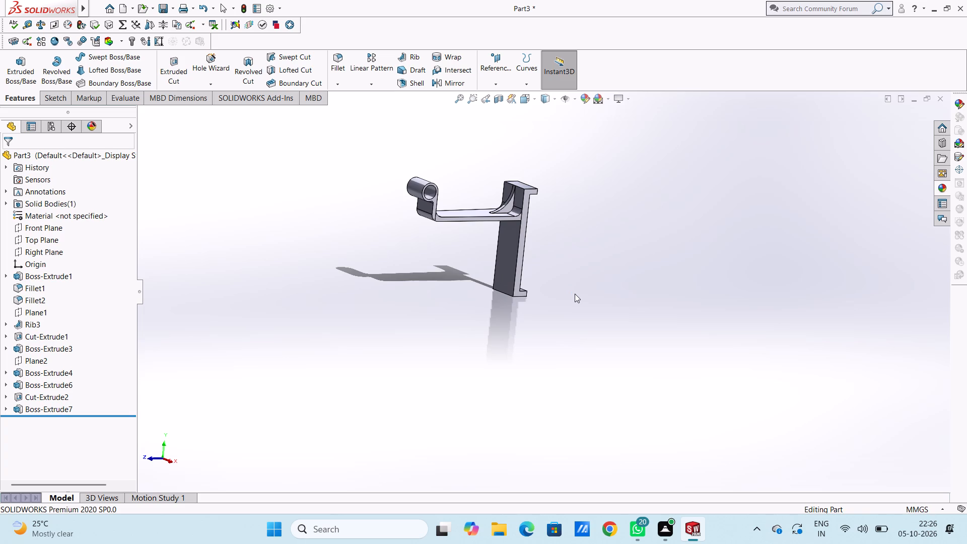
key("ctrl+7")
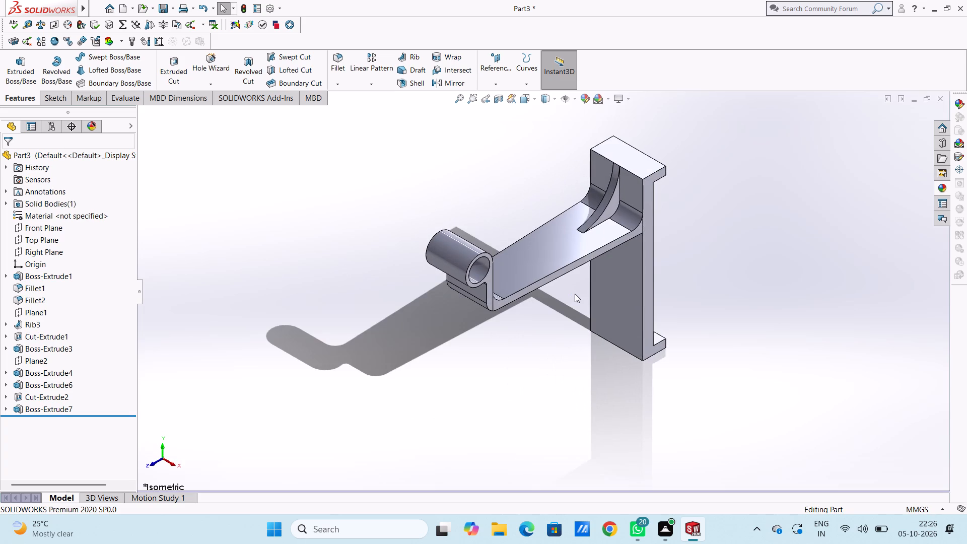
scroll(575, 294, "up", 2)
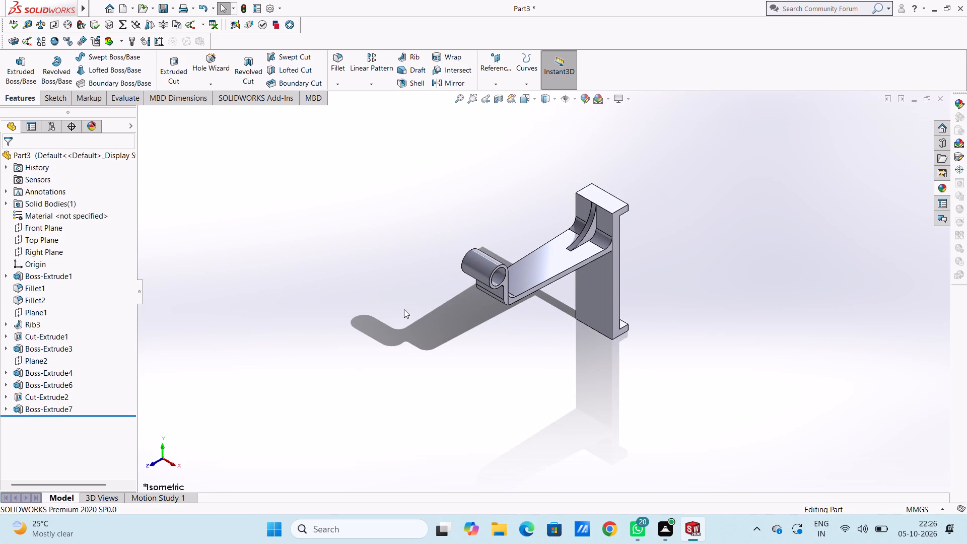
Start a sketch on the upper wall's inner face, beside the rib on the side facing the ring.
key("ctrl+1")
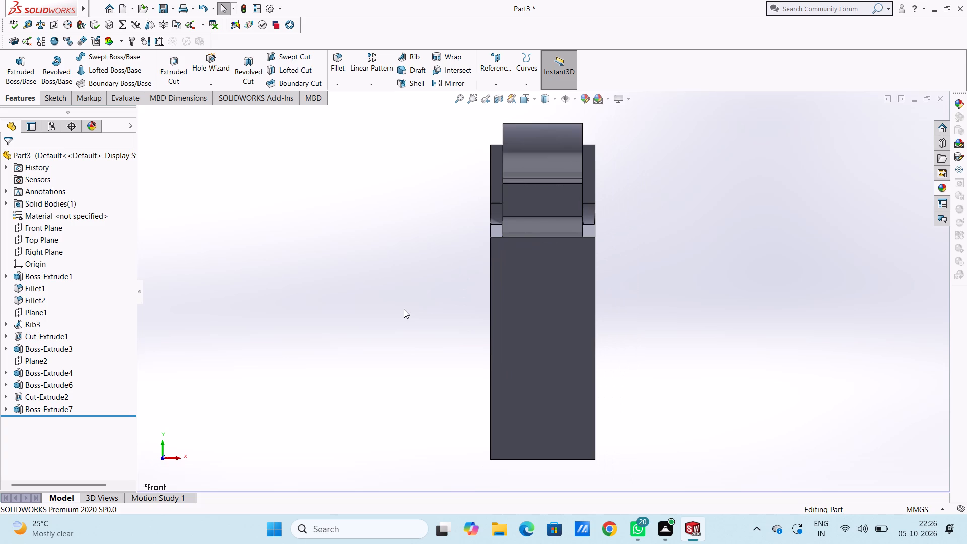
scroll(404, 309, "up", 3)
middle_click_drag(590, 160, 591, 203)
left_click(566, 185)
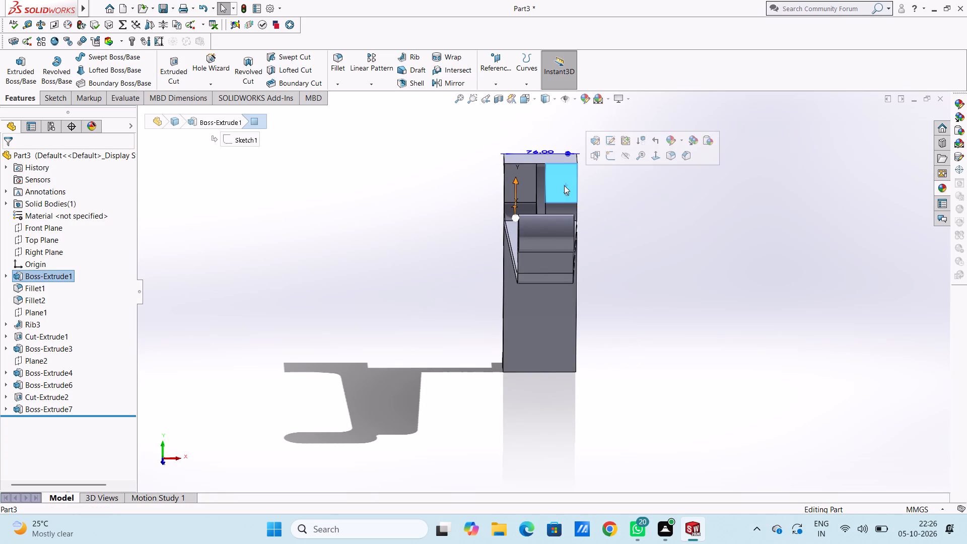
left_click(608, 159)
left_click(614, 198)
middle_click_drag(652, 250, 652, 249)
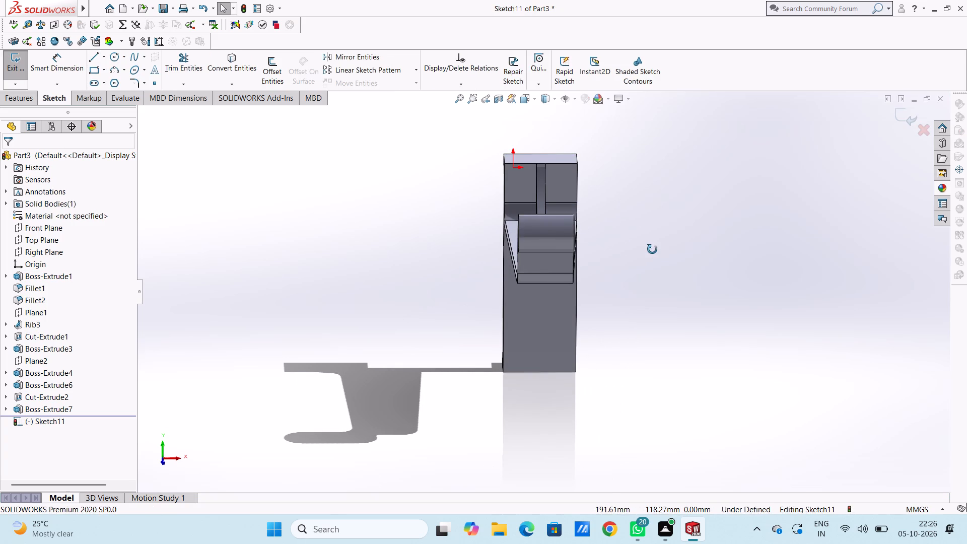
middle_click_drag(652, 249, 651, 245)
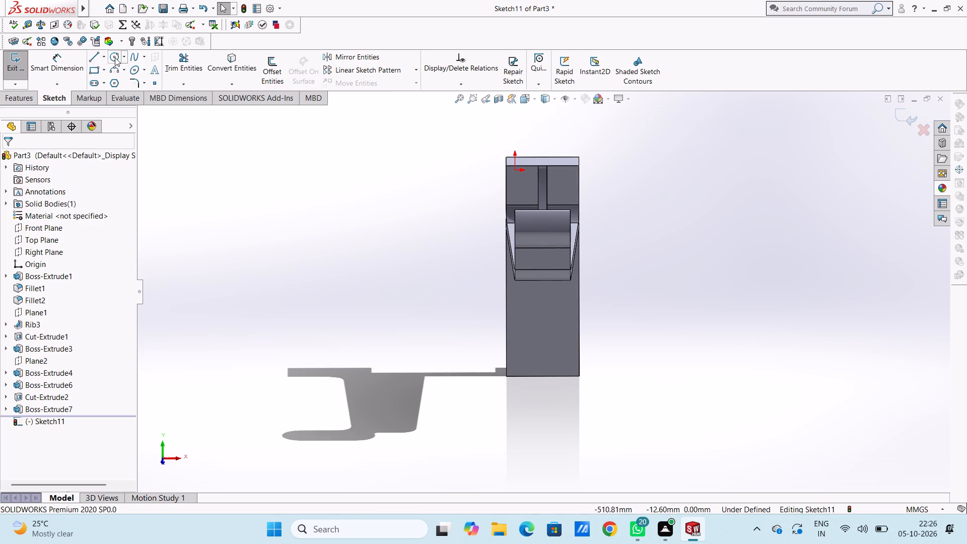
Sketch two horizontally aligned circles of 6 mm radius on the upper wall, one on each side of the rib.
left_click(115, 57)
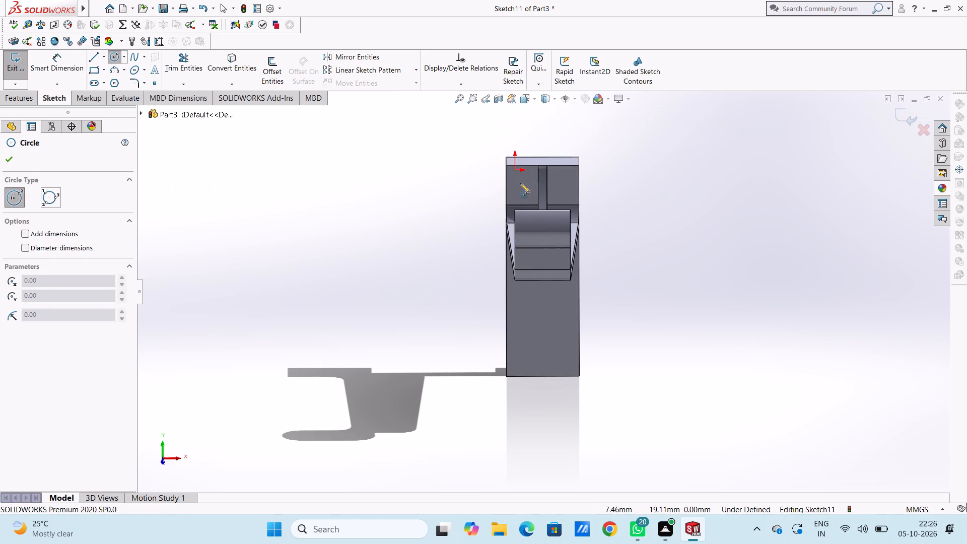
left_click(520, 183)
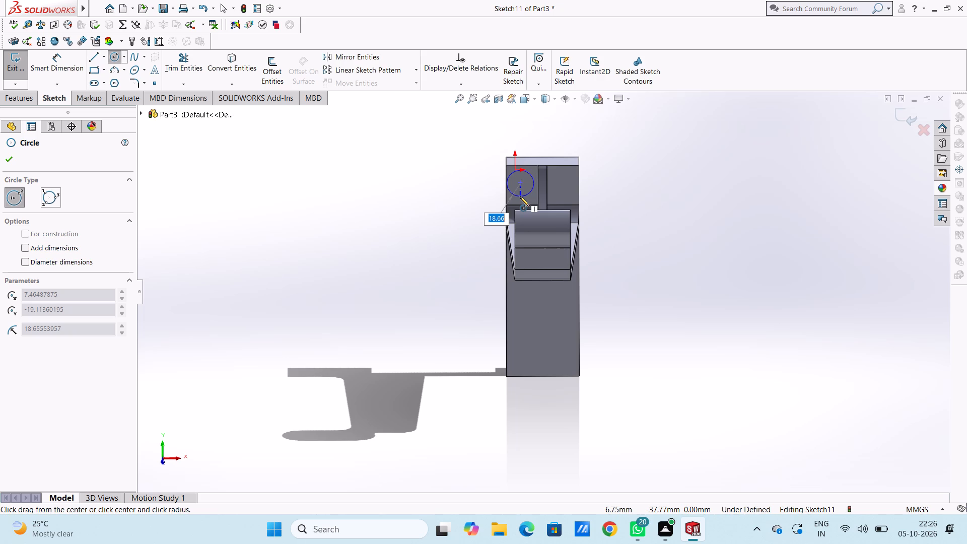
key("6")
key("Return")
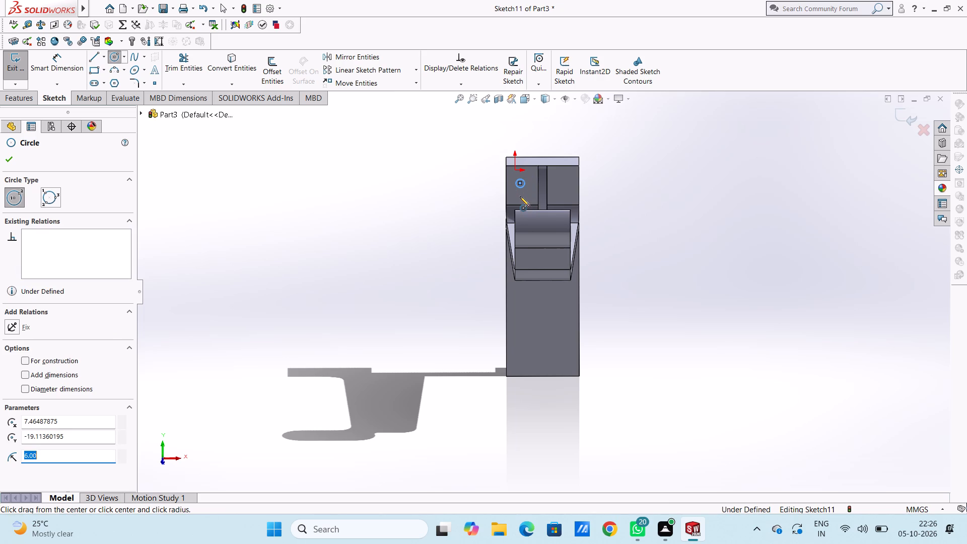
left_click(564, 182)
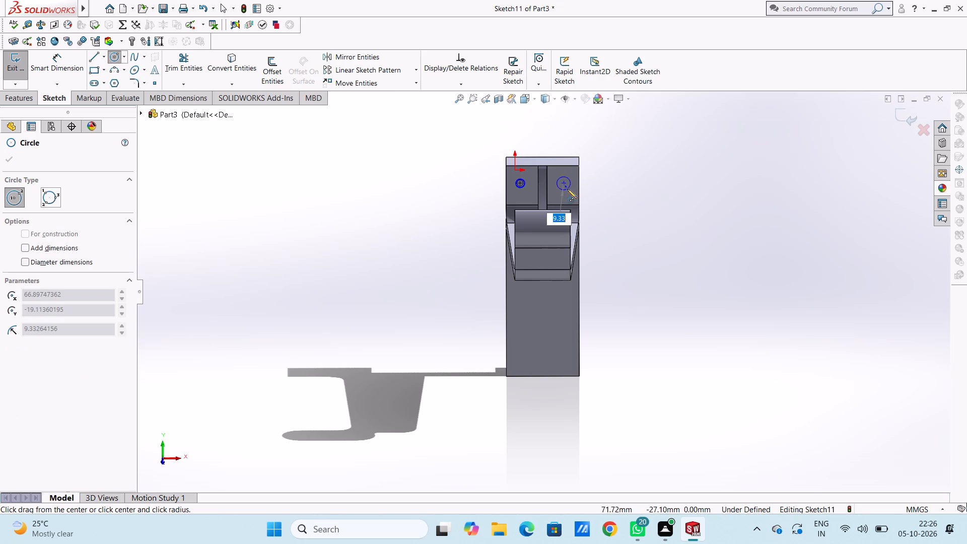
key("6")
key("Return")
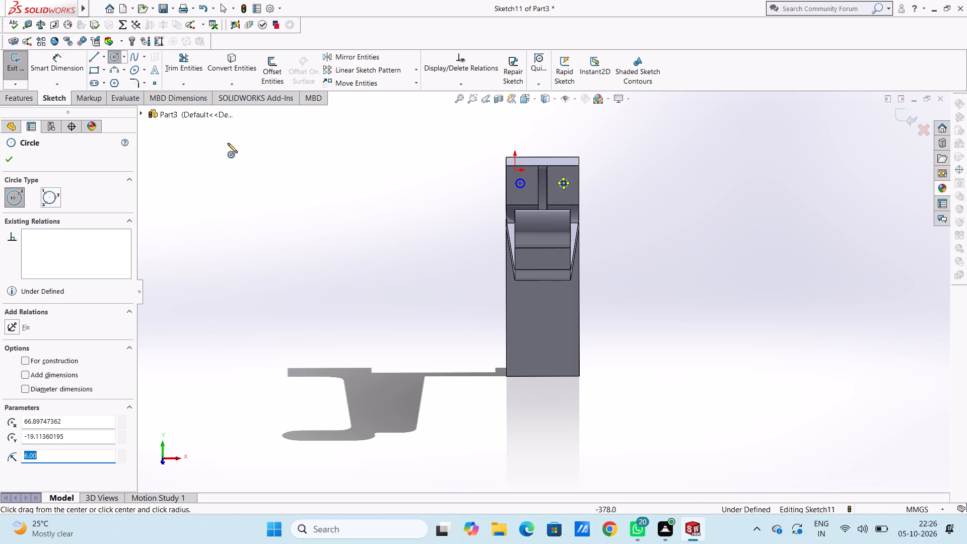
left_click(9, 162)
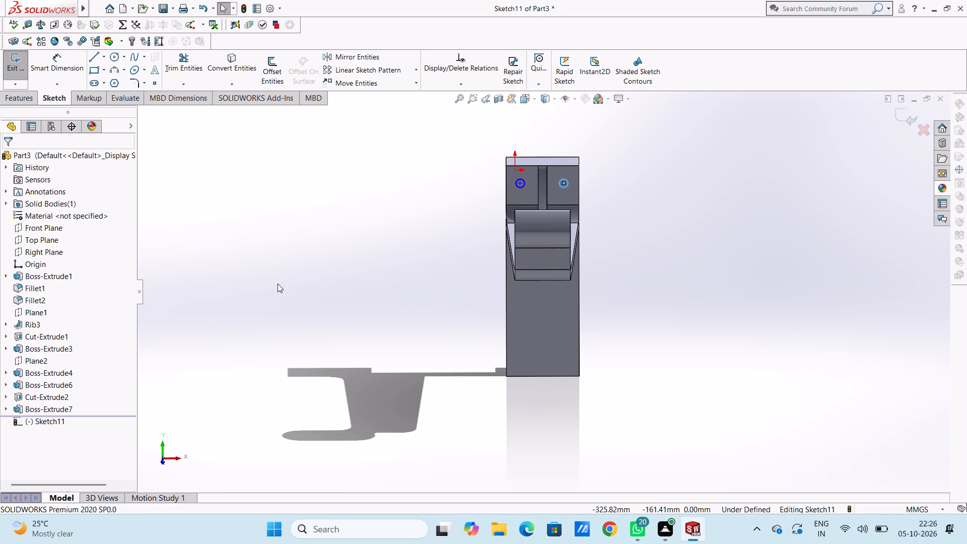
Sketch a third circle of 6 mm radius near the leg's lower end, centred across its width.
left_click(117, 59)
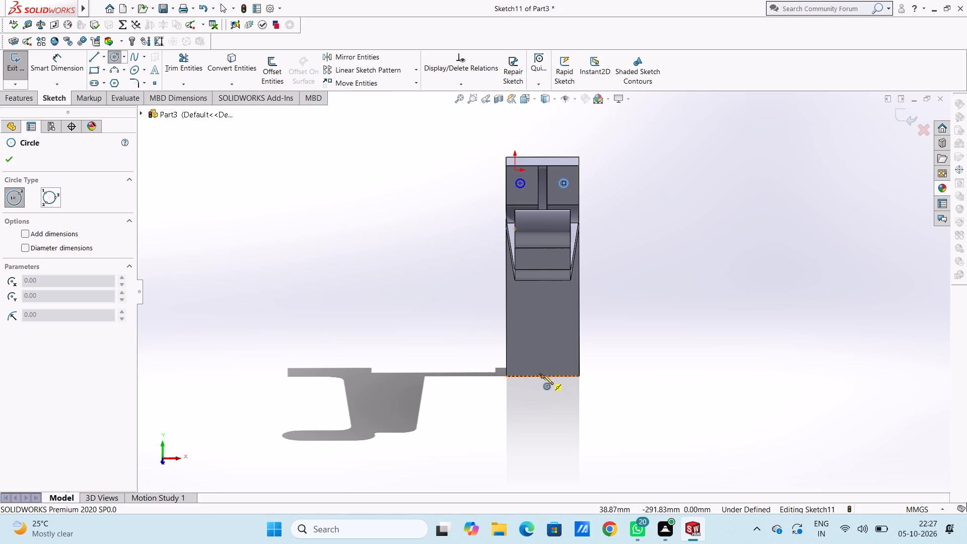
left_click(543, 349)
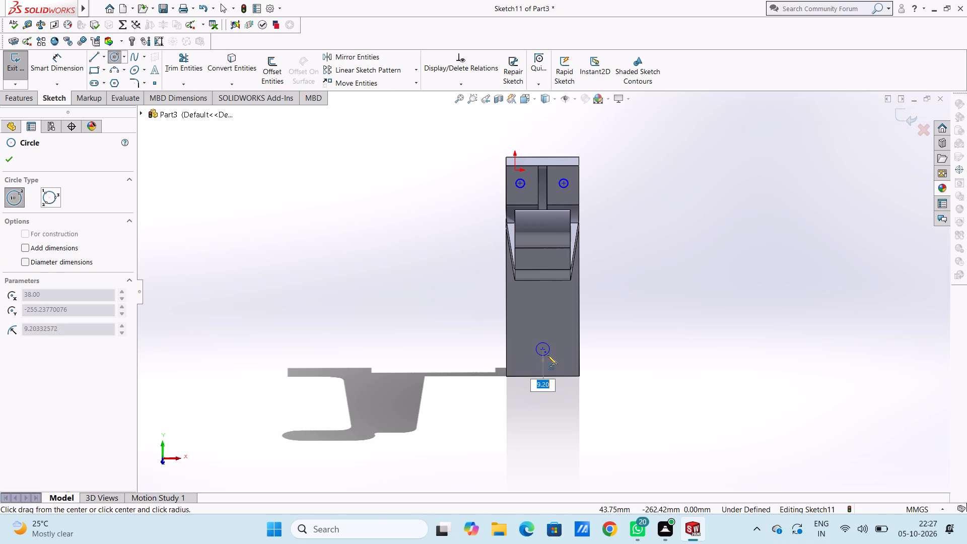
key("6")
key("Return")
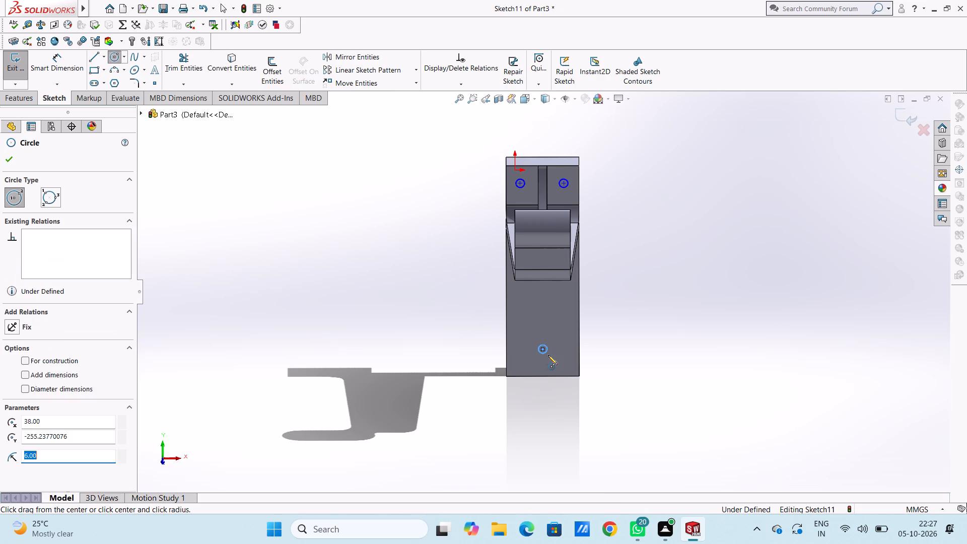
left_click(8, 160)
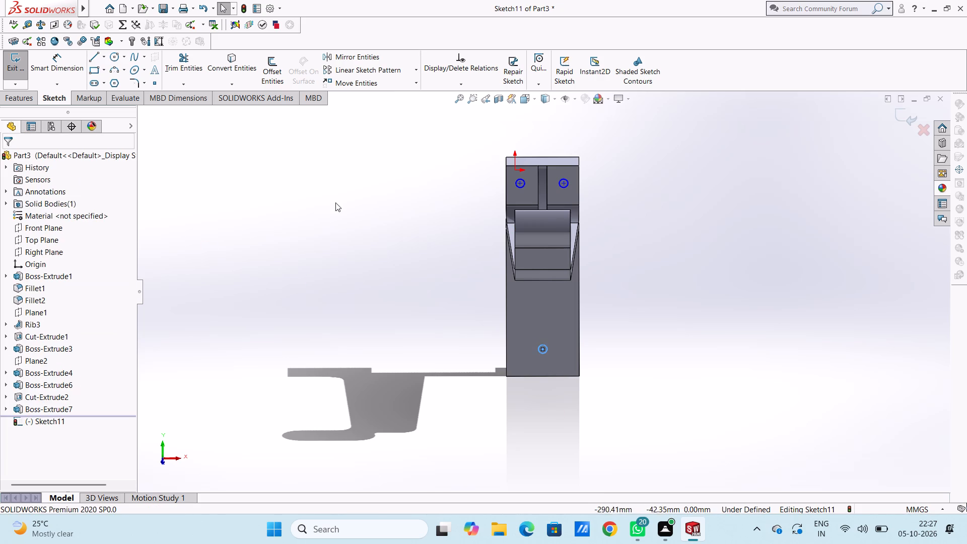
Dimension the diameters of the two upper circles and the lower circle at 12 mm each.
middle_click_drag(413, 216, 406, 206)
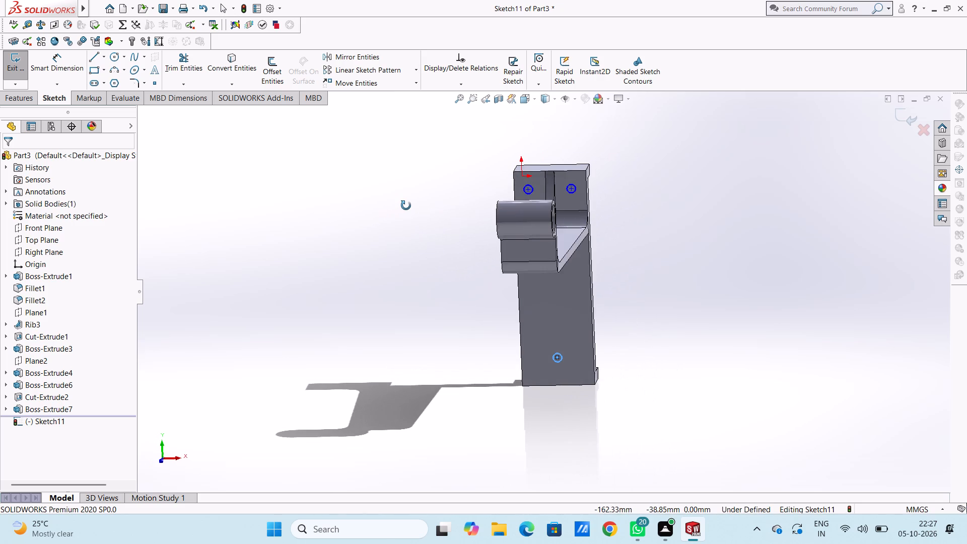
middle_click_drag(406, 206, 410, 205)
left_click(61, 61)
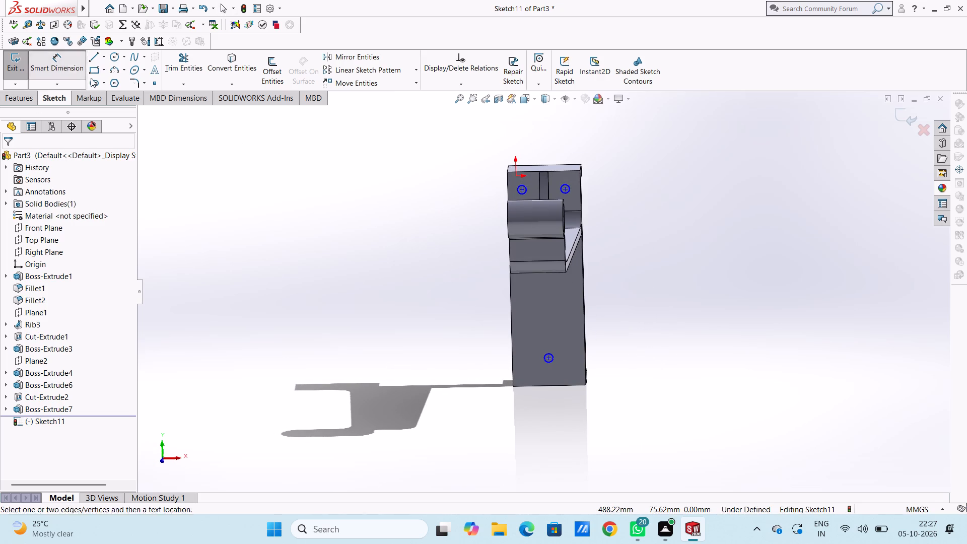
left_click(520, 186)
left_click(440, 164)
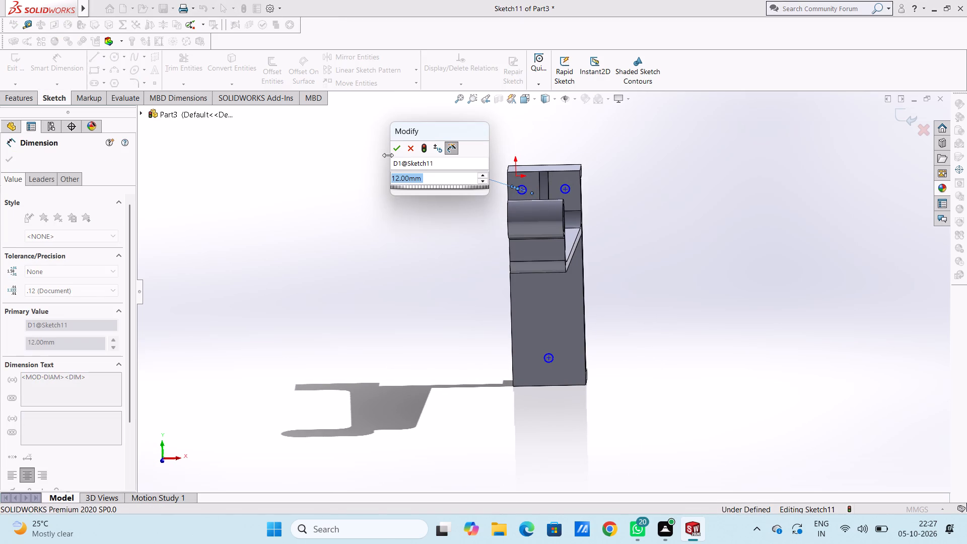
left_click(393, 147)
left_click(388, 149)
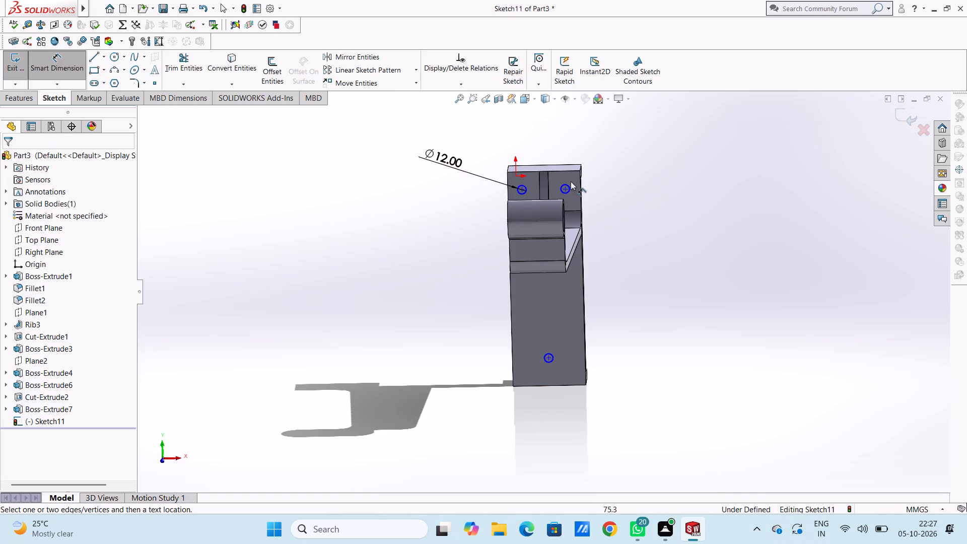
left_click(570, 184)
left_click(687, 165)
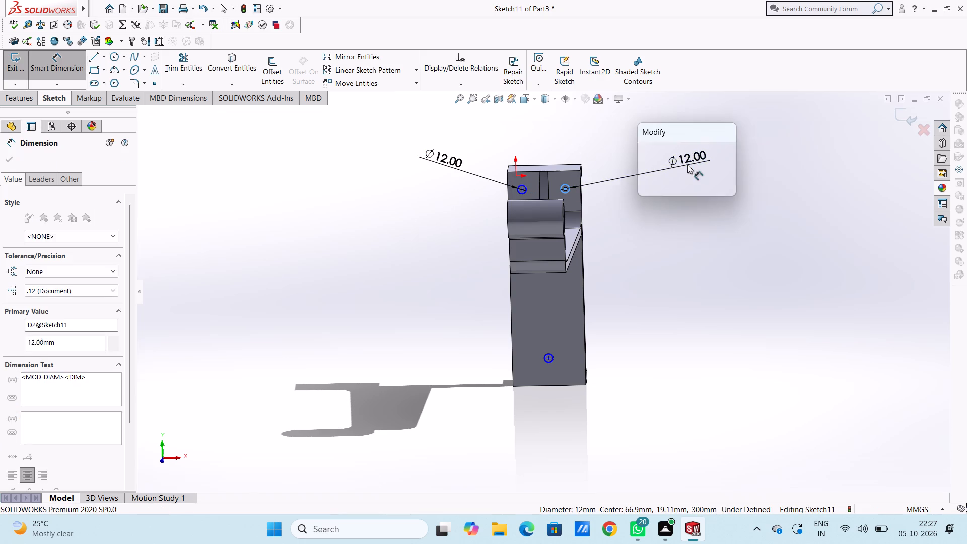
left_click(645, 150)
left_click(624, 148)
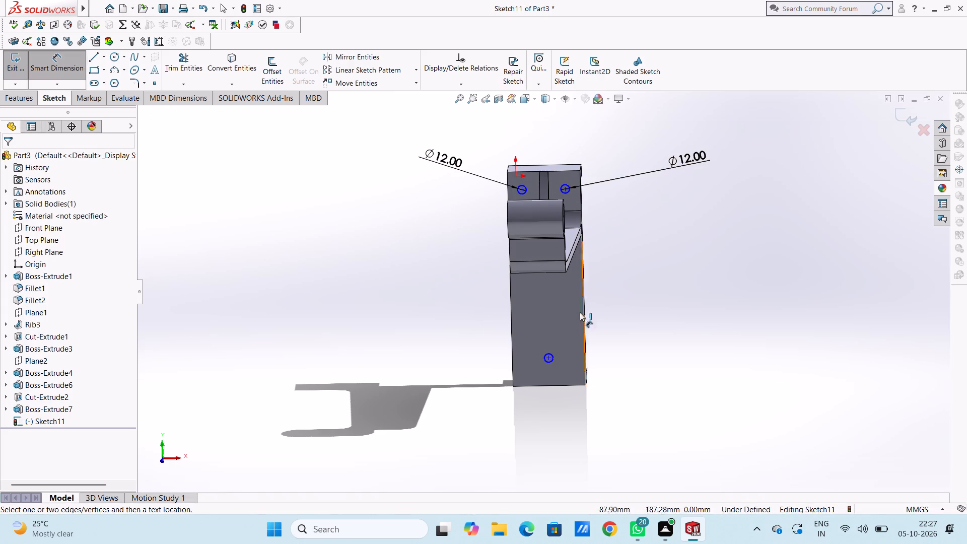
left_click(550, 352)
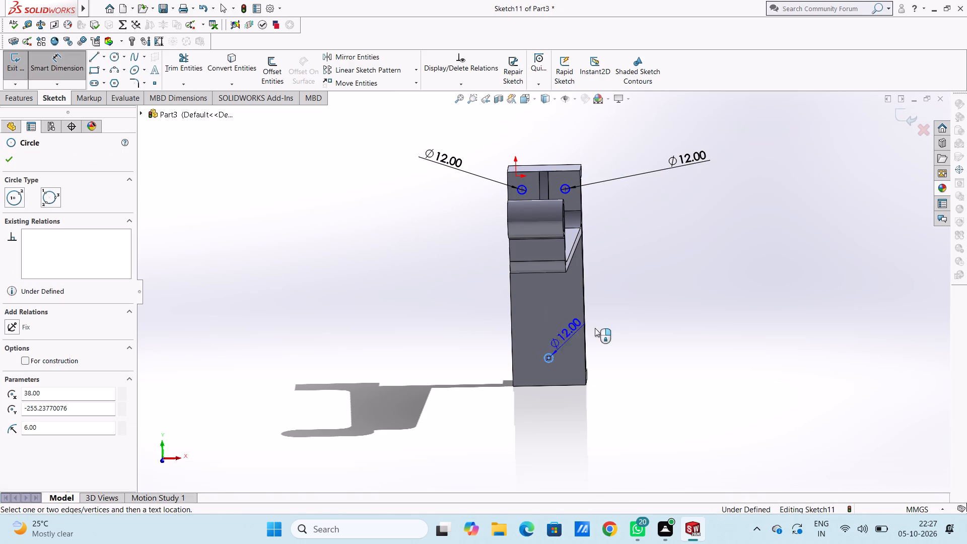
left_click(740, 266)
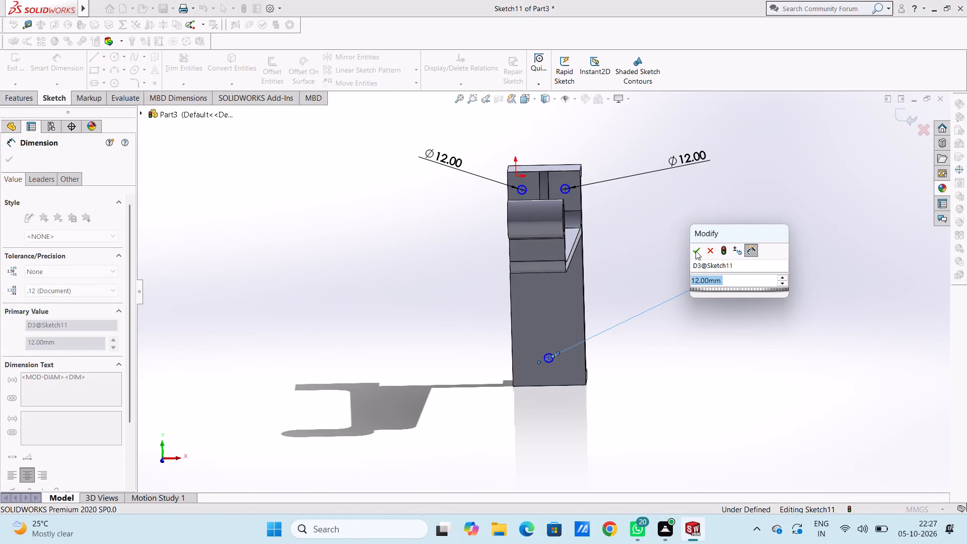
left_click(696, 250)
left_click(680, 256)
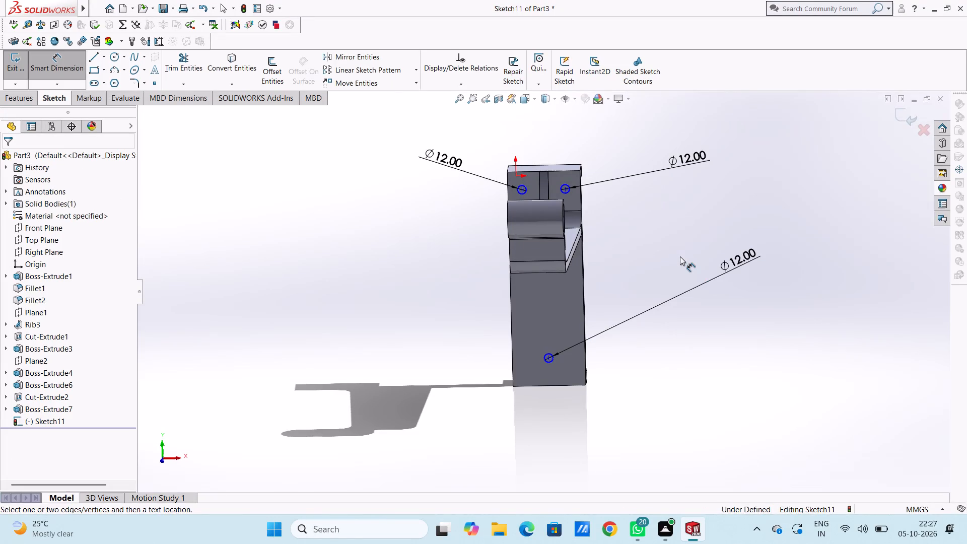
Set the horizontal spacing between the centres of the two upper circles to 56 mm.
scroll(612, 177, "down", 1)
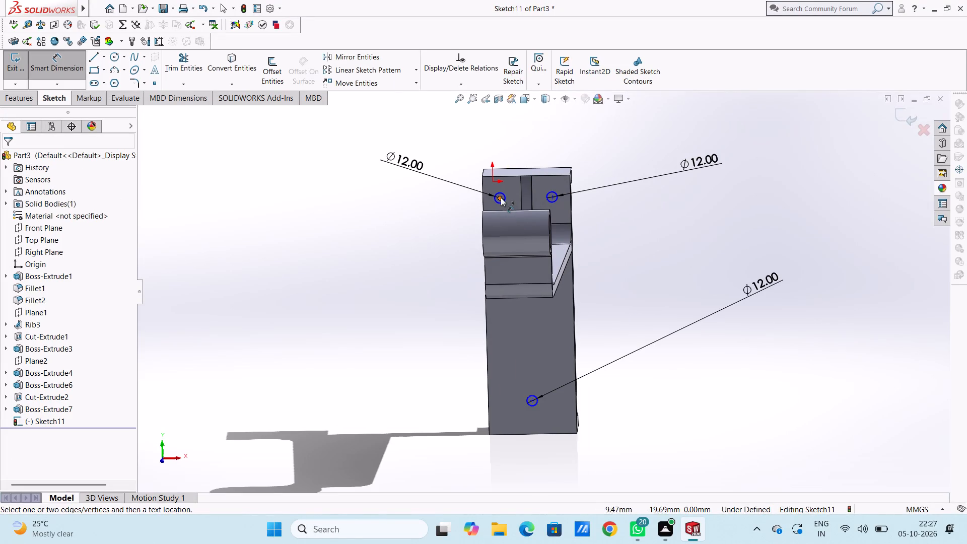
left_click(500, 197)
left_click(552, 198)
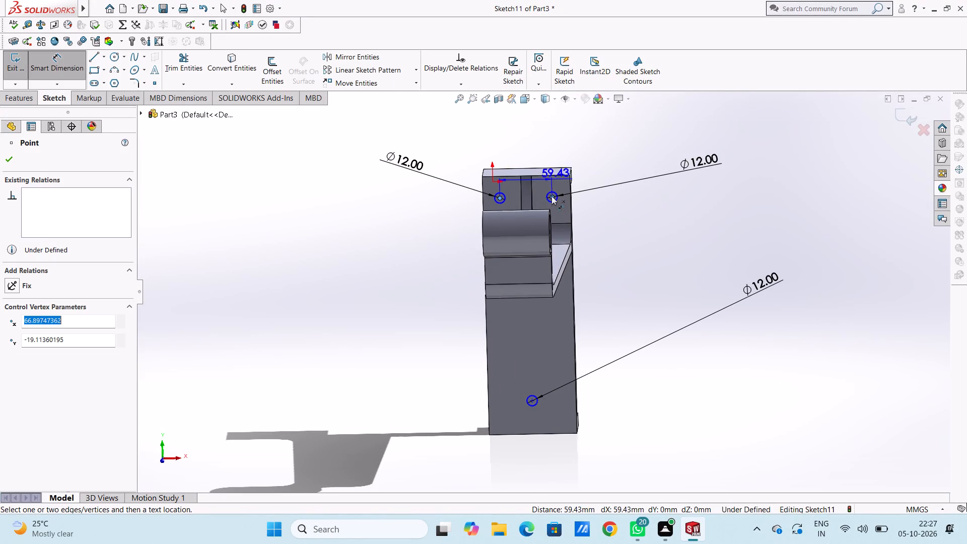
left_click(543, 140)
type("56")
key("Return")
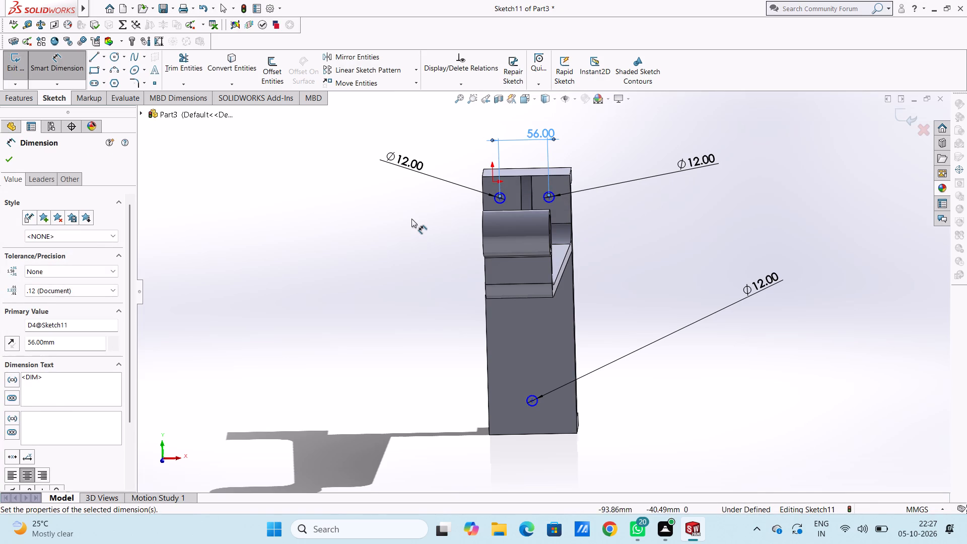
left_click(411, 219)
Dimension each upper circle's centre 22 mm from the nearest vertical side edge of the wall.
left_click(499, 199)
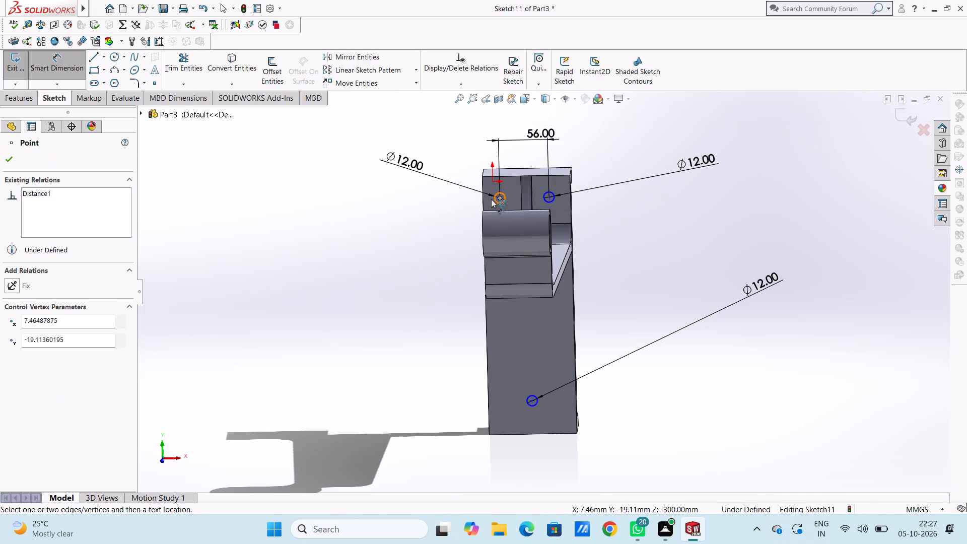
left_click(483, 199)
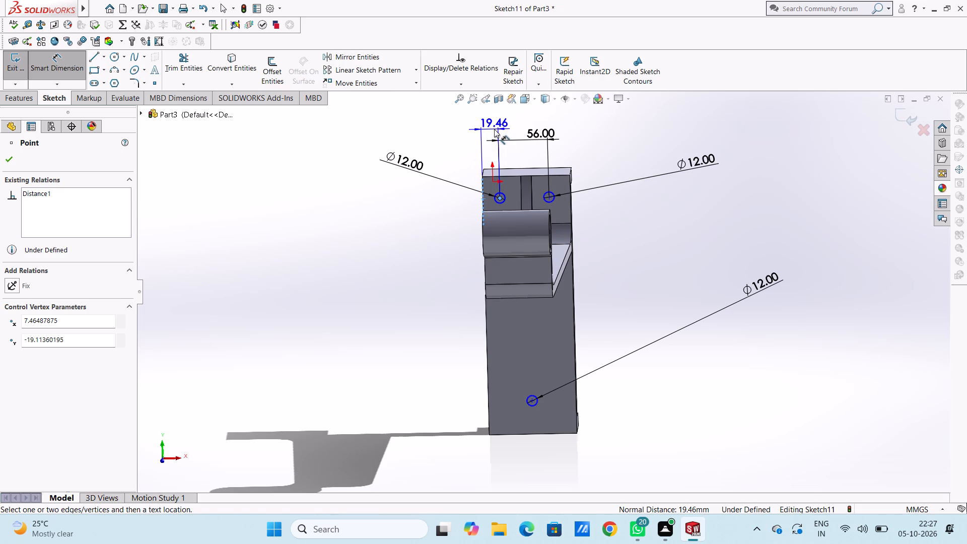
left_click(494, 126)
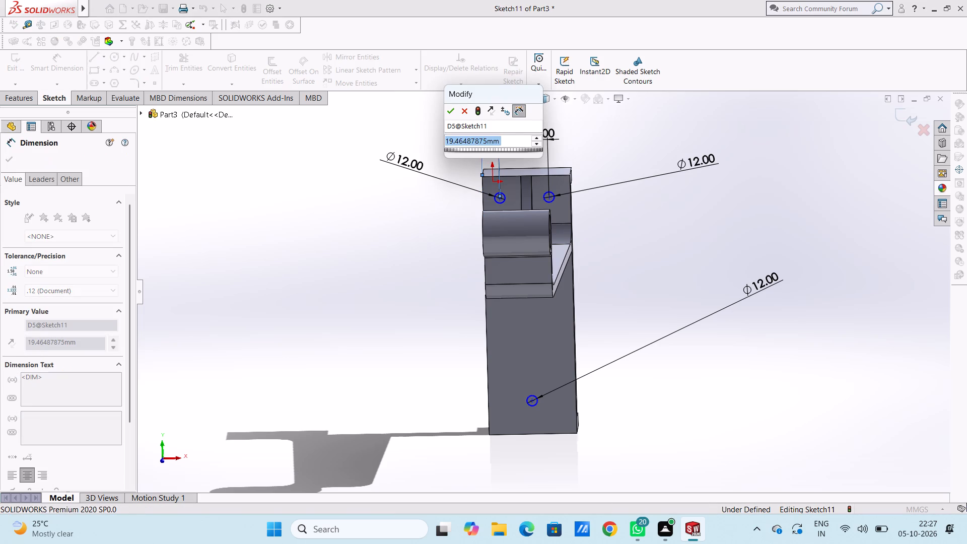
type("22")
key("Return")
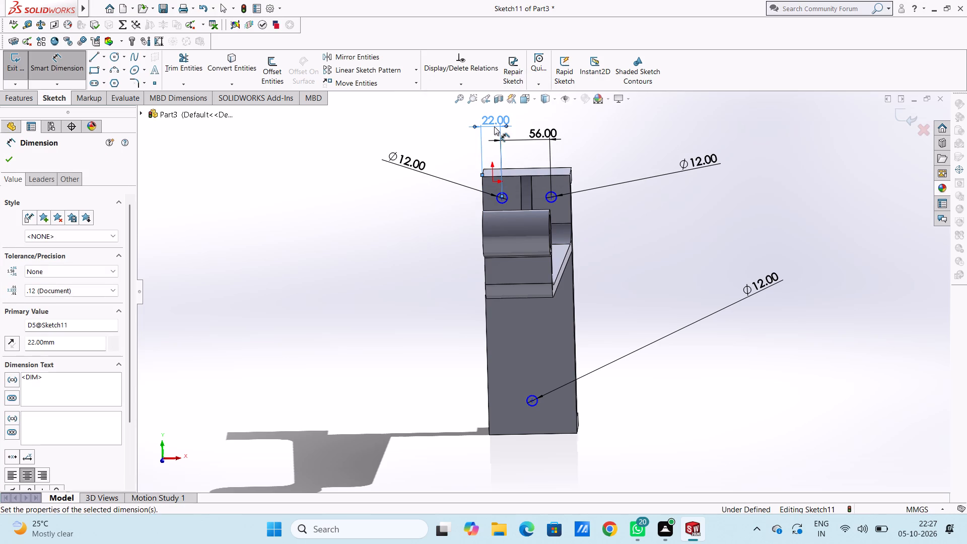
left_click(368, 232)
left_click(552, 197)
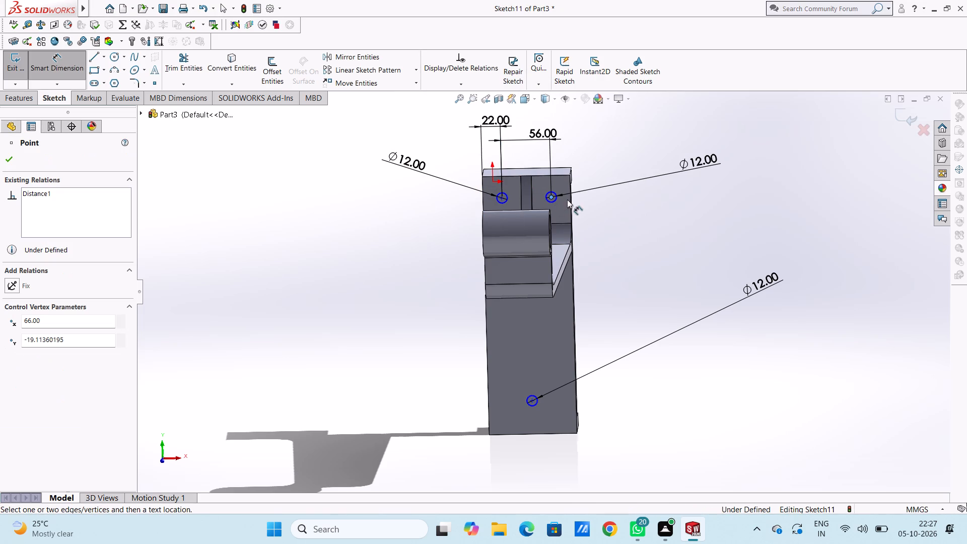
left_click(570, 201)
left_click(570, 130)
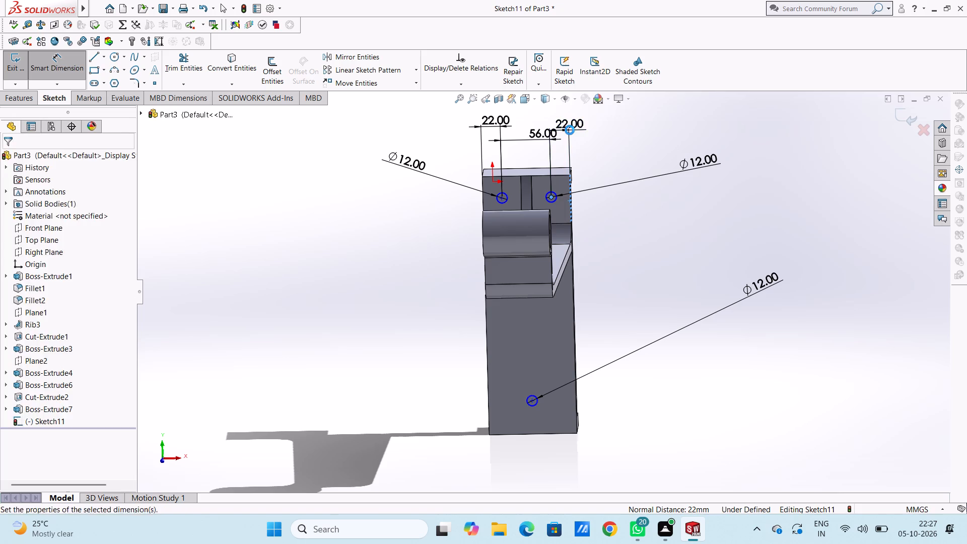
left_click(526, 114)
left_click(353, 214)
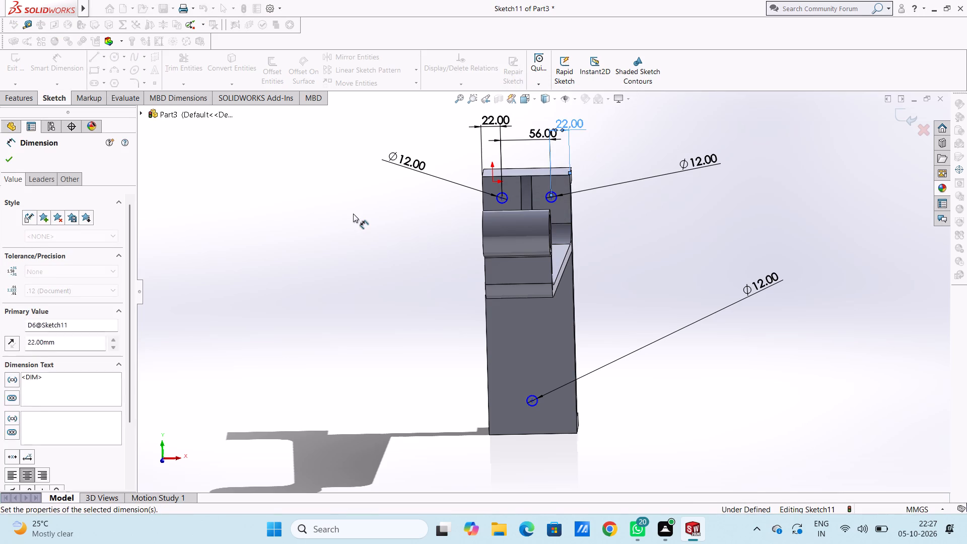
Set the upper circles' centre distance below the wall face's top edge to 22 mm.
left_click(501, 198)
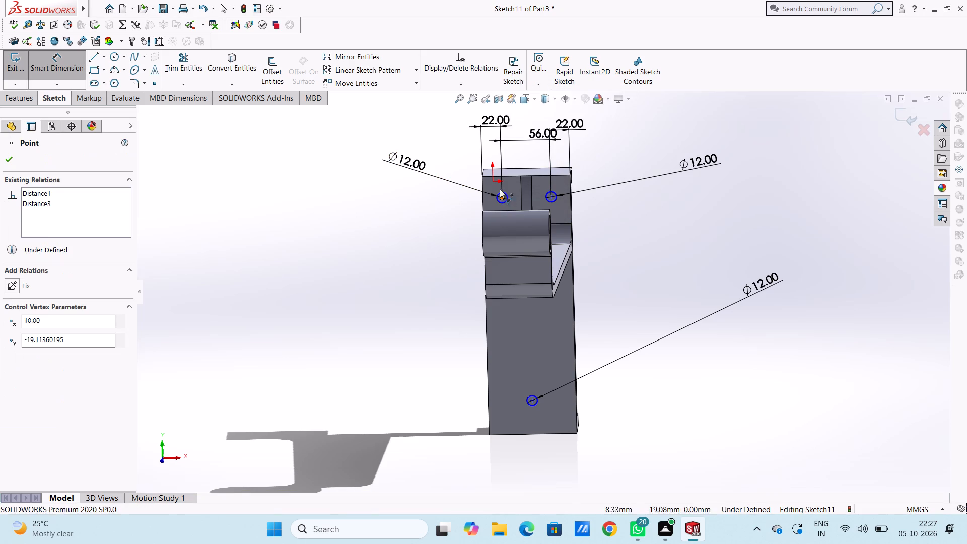
left_click(510, 176)
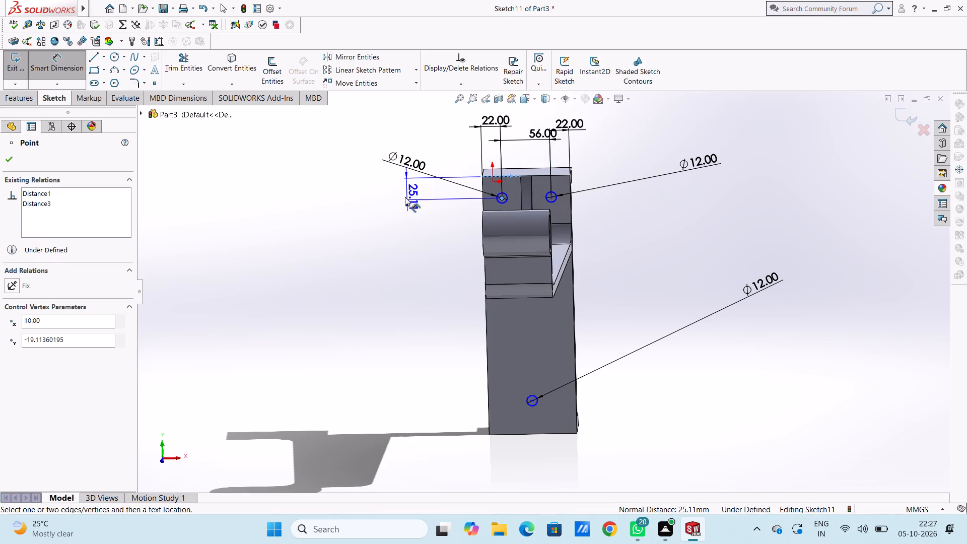
left_click(402, 196)
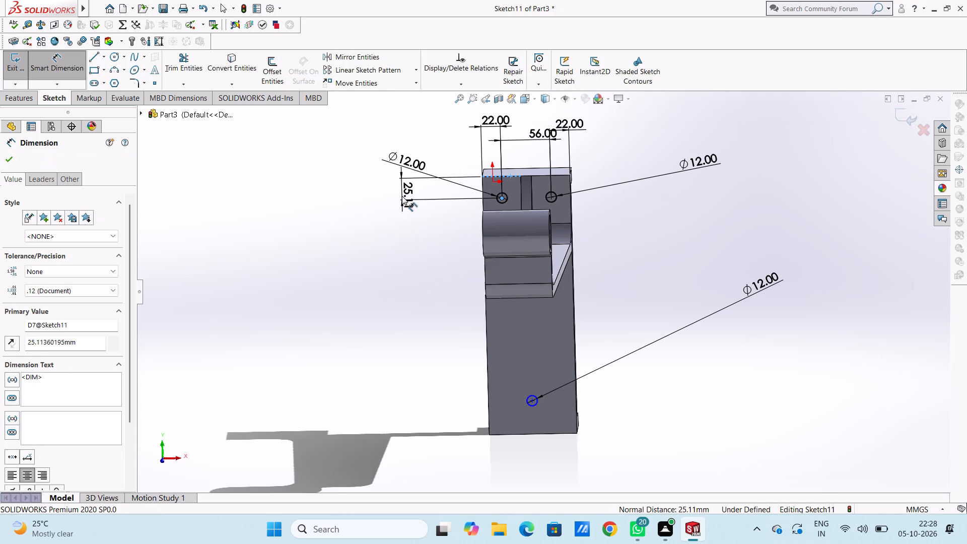
type("22")
key("Return")
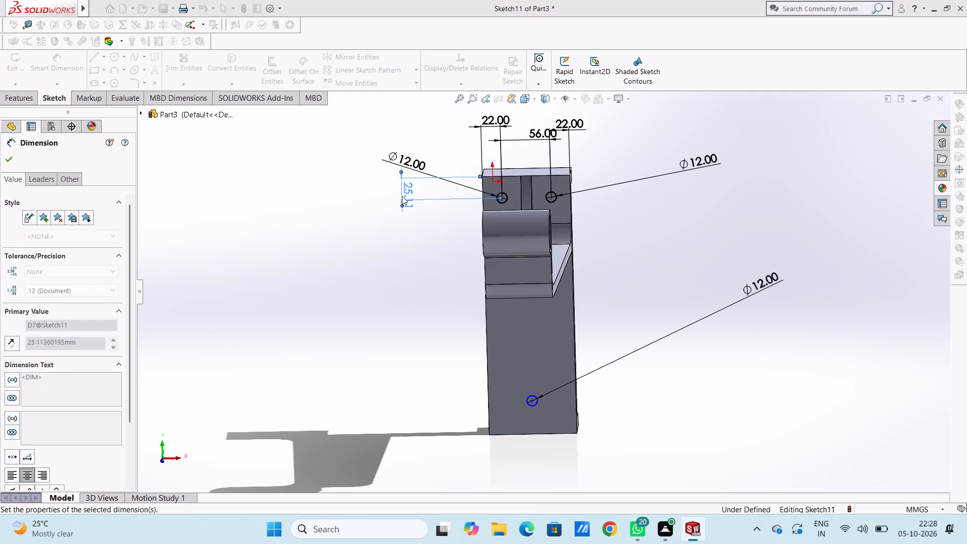
left_click(399, 246)
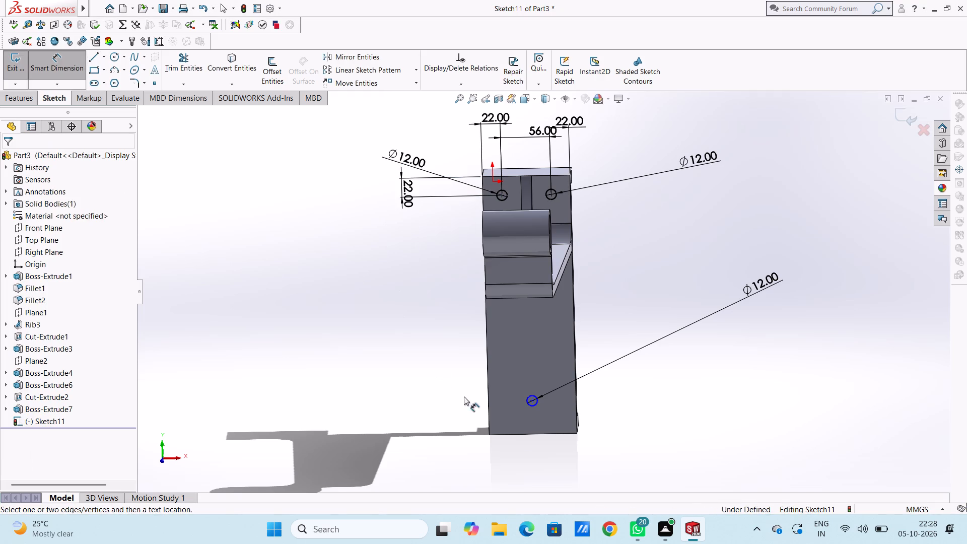
Set the lower circle's centre height above the leg's bottom edge to 32 mm.
scroll(527, 437, "down", 2)
left_click(533, 368)
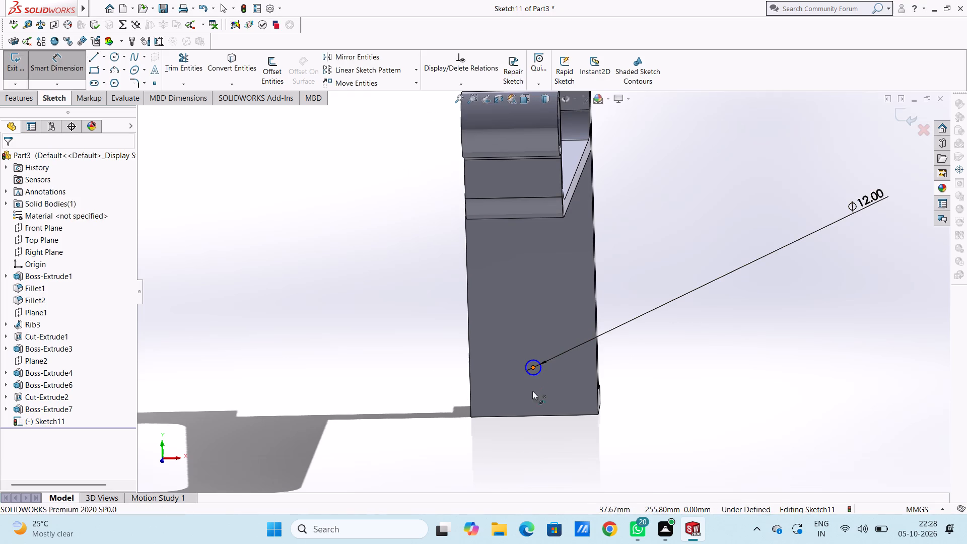
left_click(536, 416)
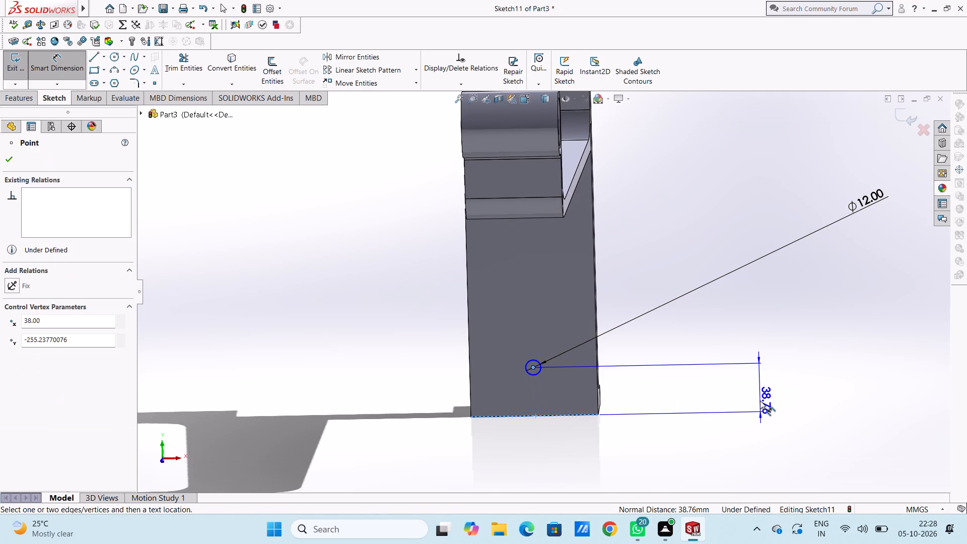
left_click(760, 400)
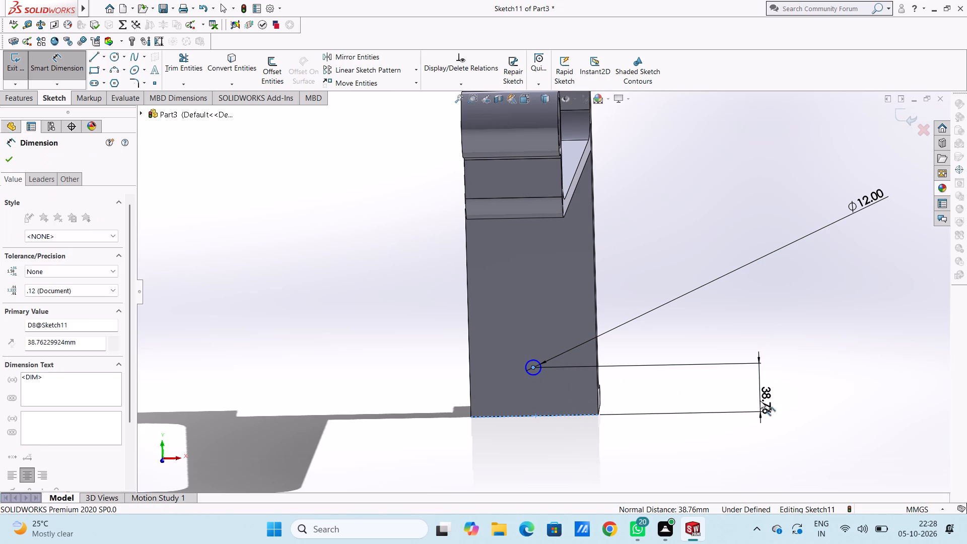
type("32")
key("Return")
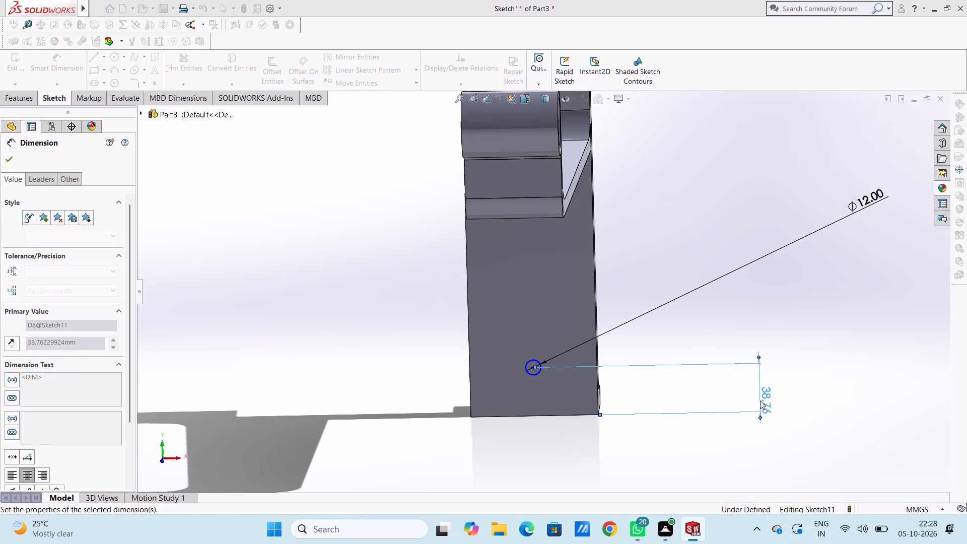
left_click(707, 272)
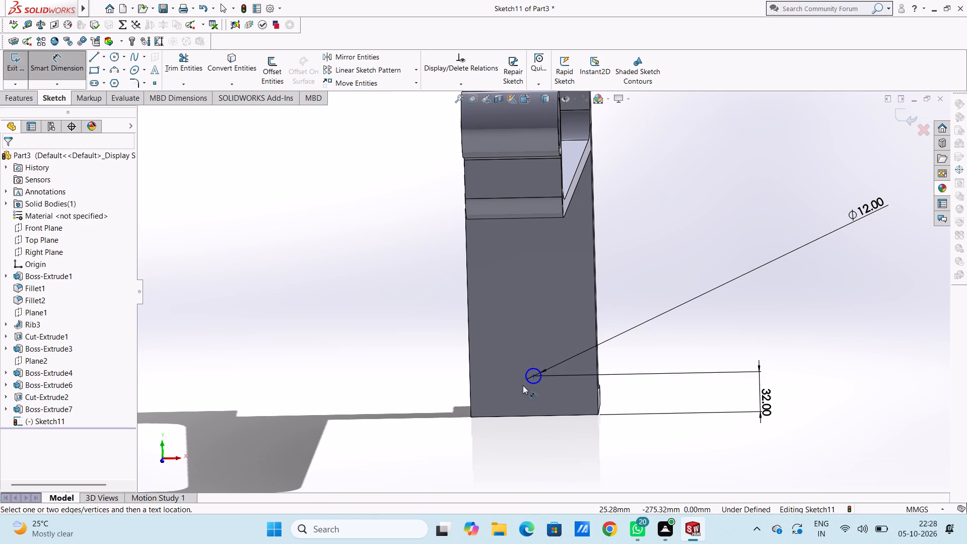
Dimension the lower circle's centre 50 mm from the leg's vertical side edge on the +X side.
left_click(532, 377)
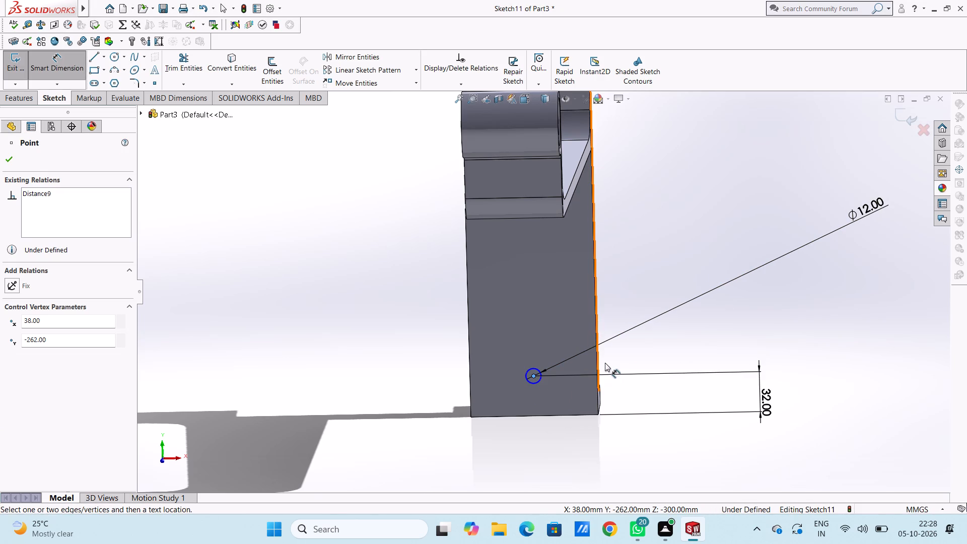
left_click(595, 320)
left_click(565, 455)
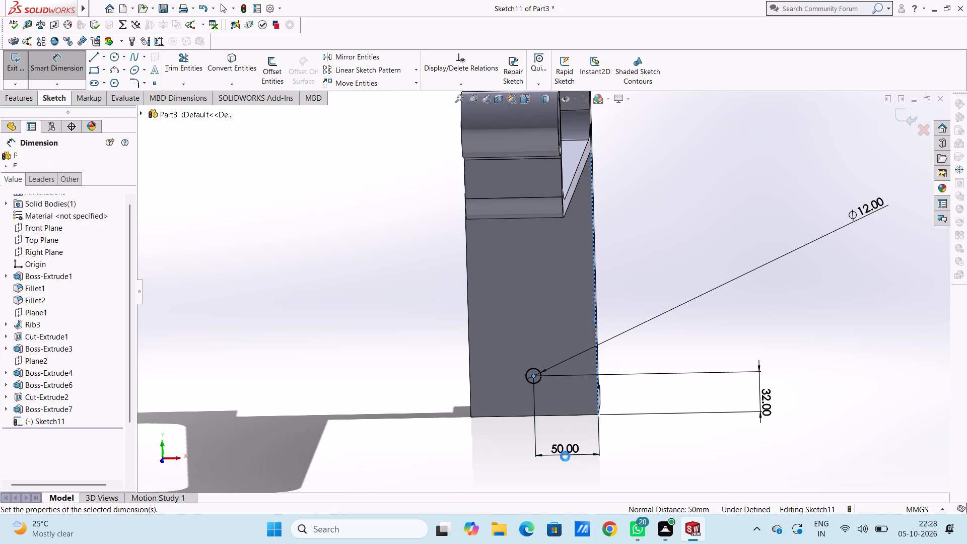
left_click(524, 439)
left_click(480, 447)
Cut the three circles through the wall and leg with a blind Extruded Cut 100 mm deep.
scroll(480, 447, "up", 4)
middle_click_drag(468, 360, 445, 361)
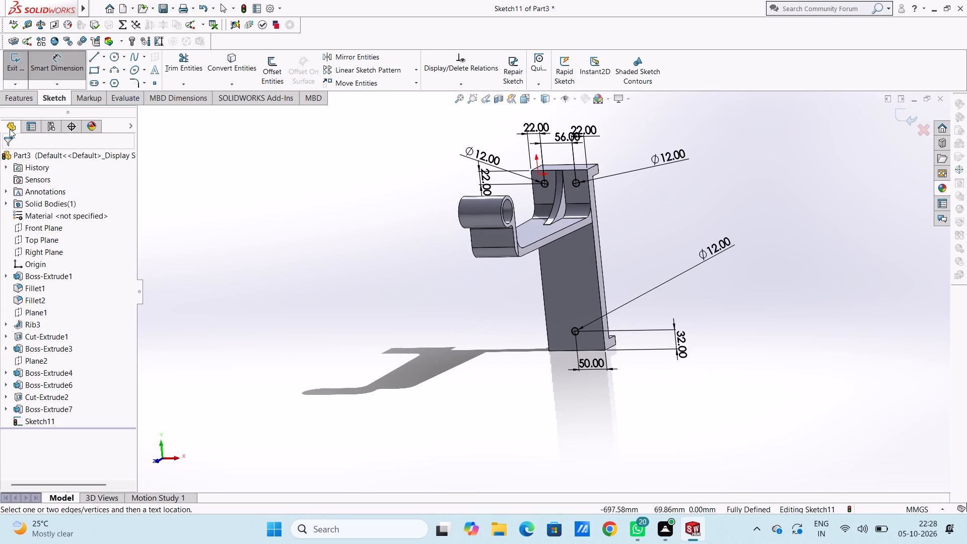
left_click(22, 97)
left_click(170, 67)
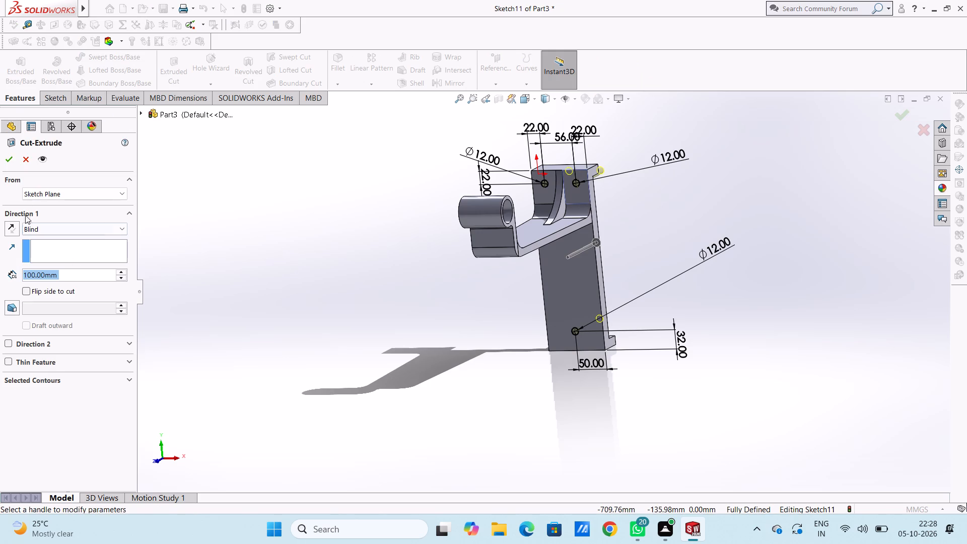
left_click(10, 162)
left_click(305, 271)
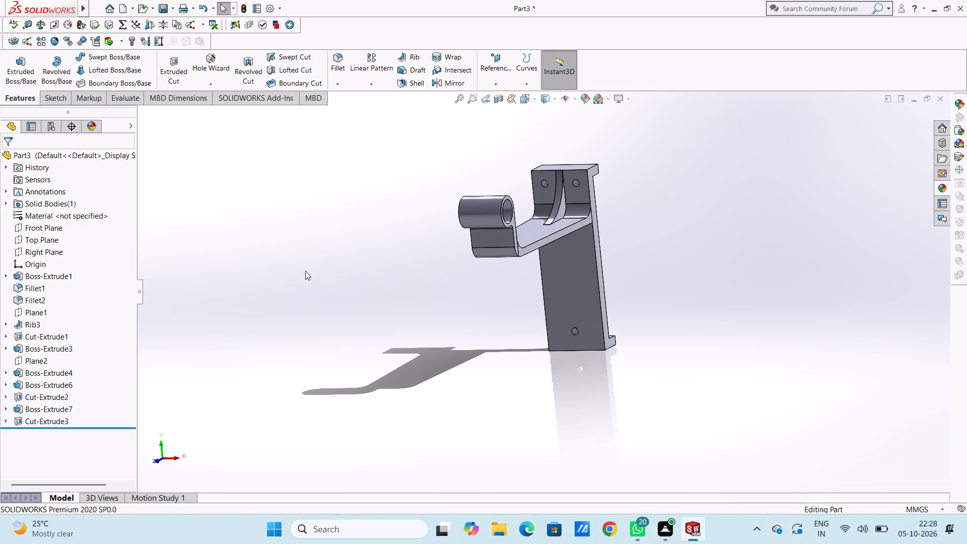
middle_click_drag(307, 271, 290, 256)
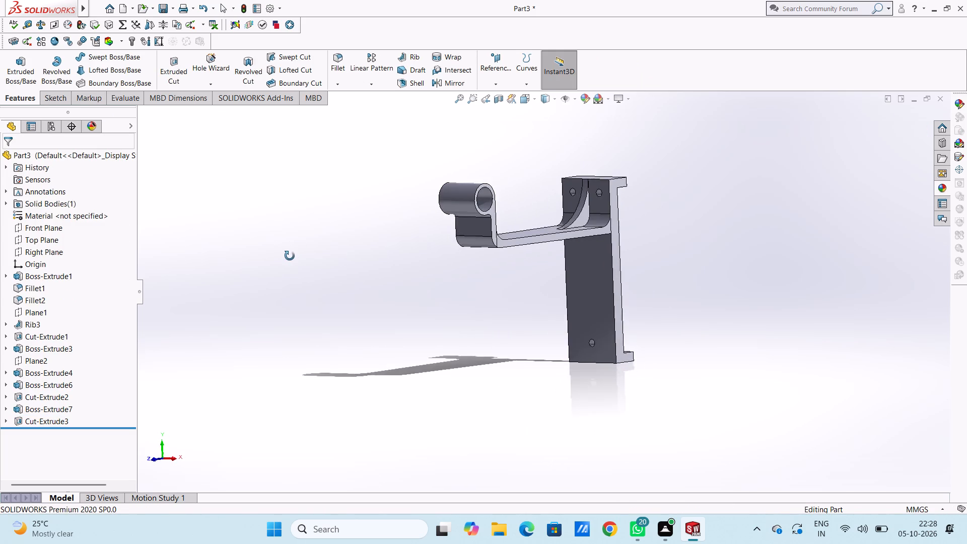
Create a reference plane offset 38 mm from the Right Plane, through the middle of the bracket.
middle_click_drag(290, 256, 275, 257)
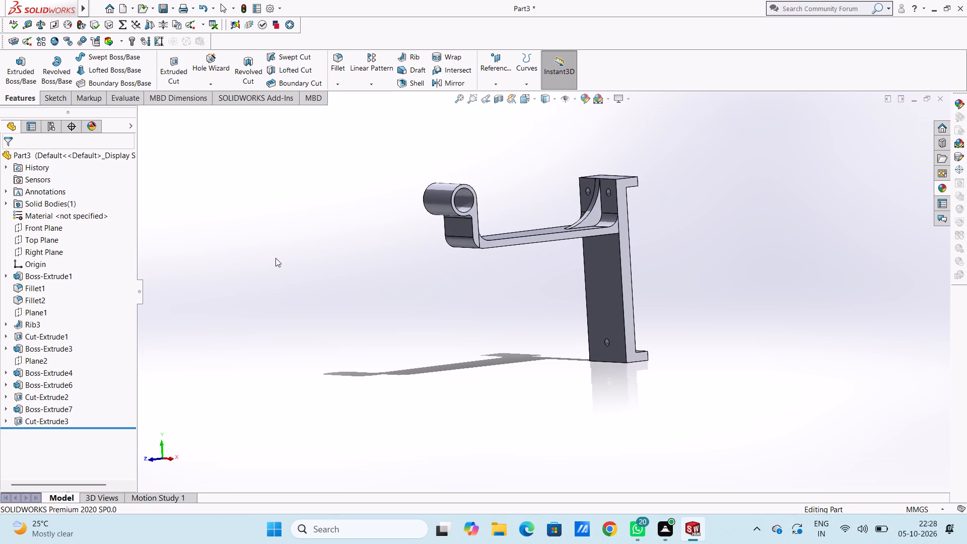
key("ctrl+5")
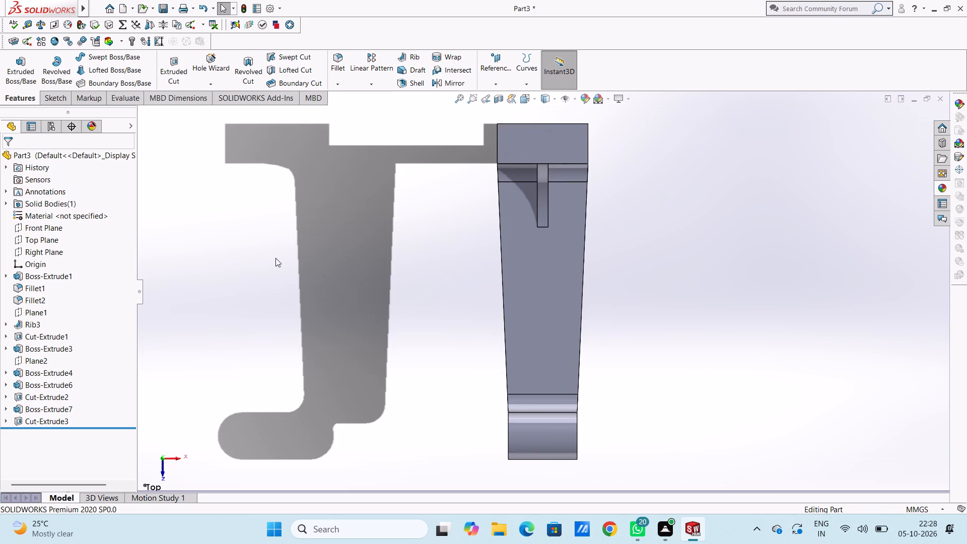
scroll(275, 258, "up", 3)
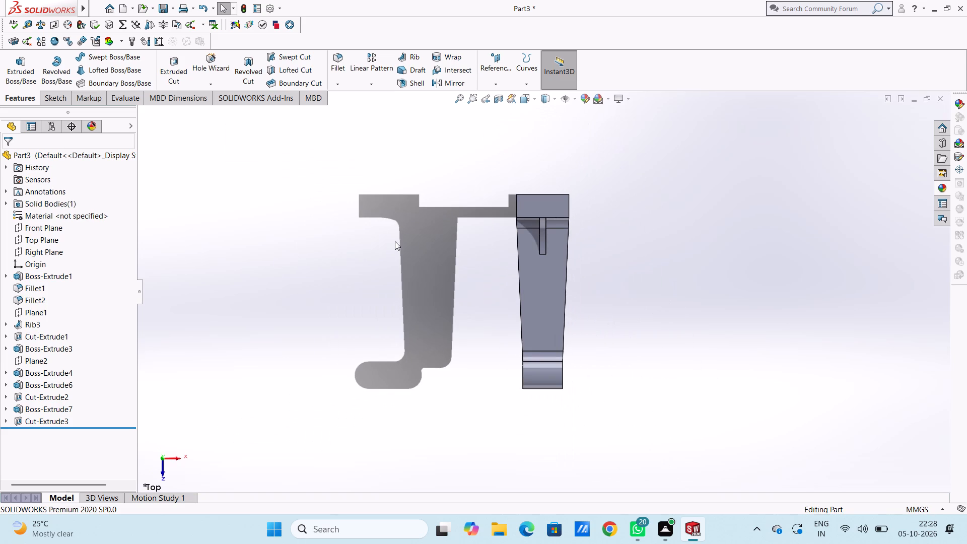
scroll(599, 197, "down", 2)
left_click(495, 55)
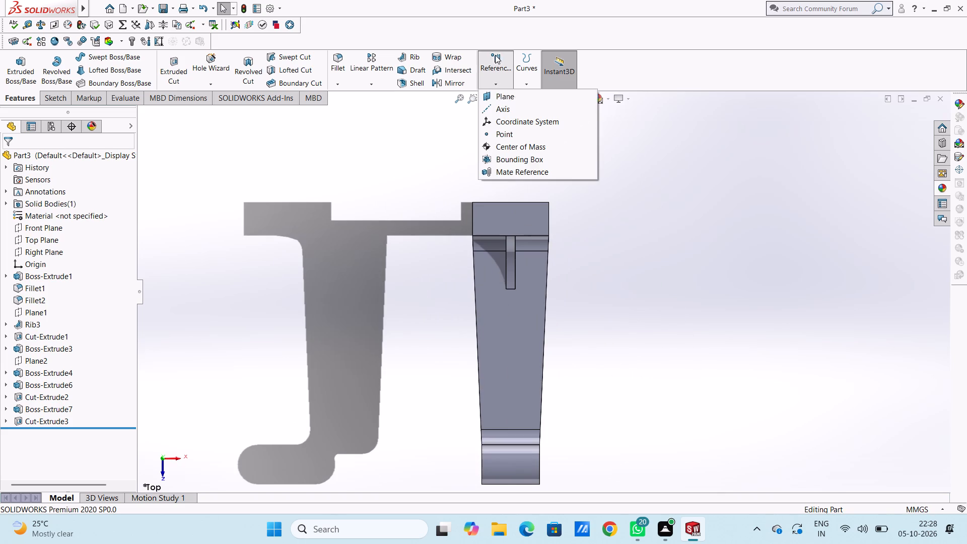
left_click(506, 97)
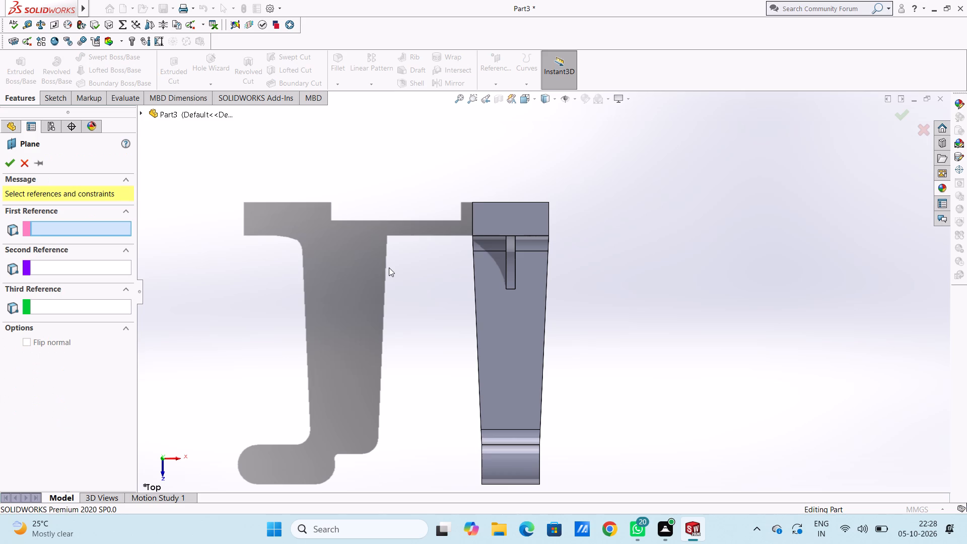
left_click(182, 113)
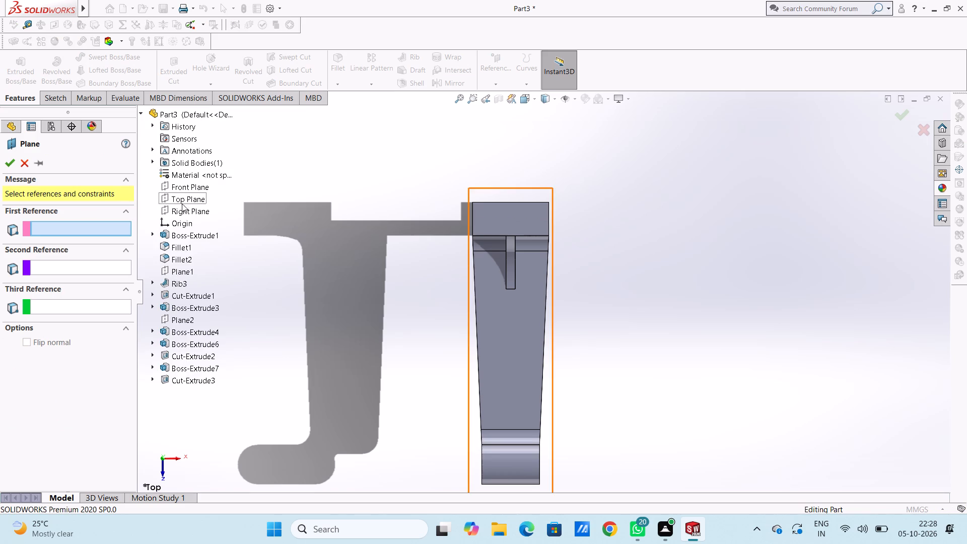
left_click(186, 211)
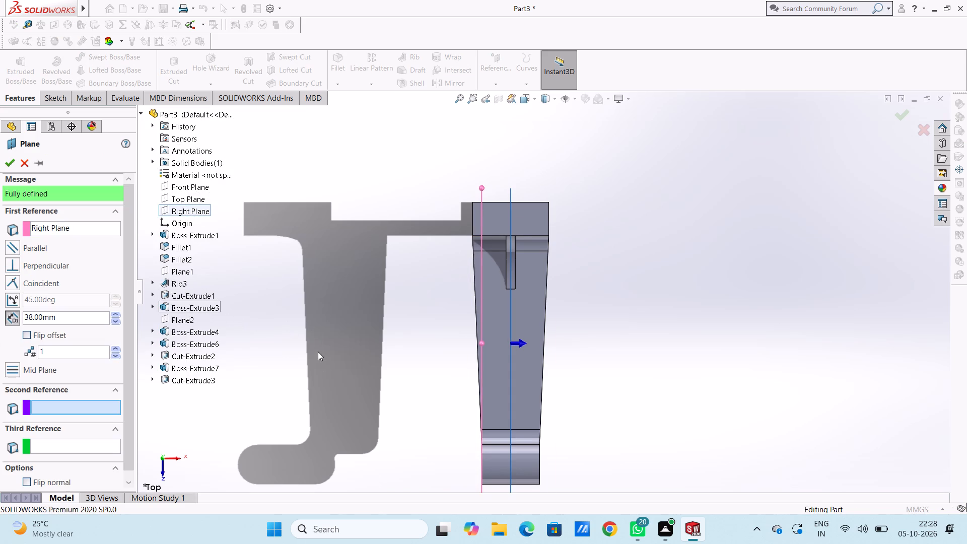
left_click(8, 166)
left_click(326, 262)
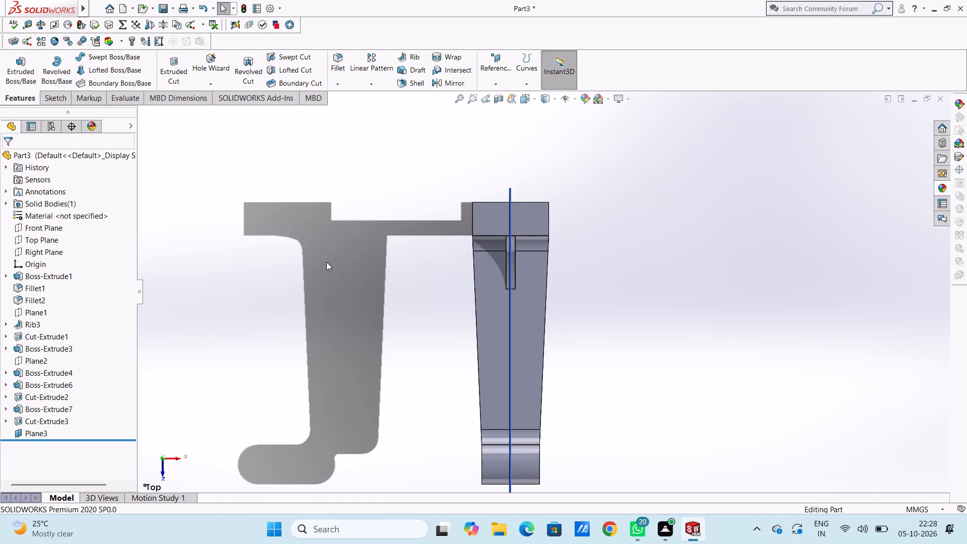
On the new plane, sketch a line 120 mm up from the leg's bottom corner, about 326 mm across, and about 174 mm up to the ring's outer edge.
key("ctrl+4")
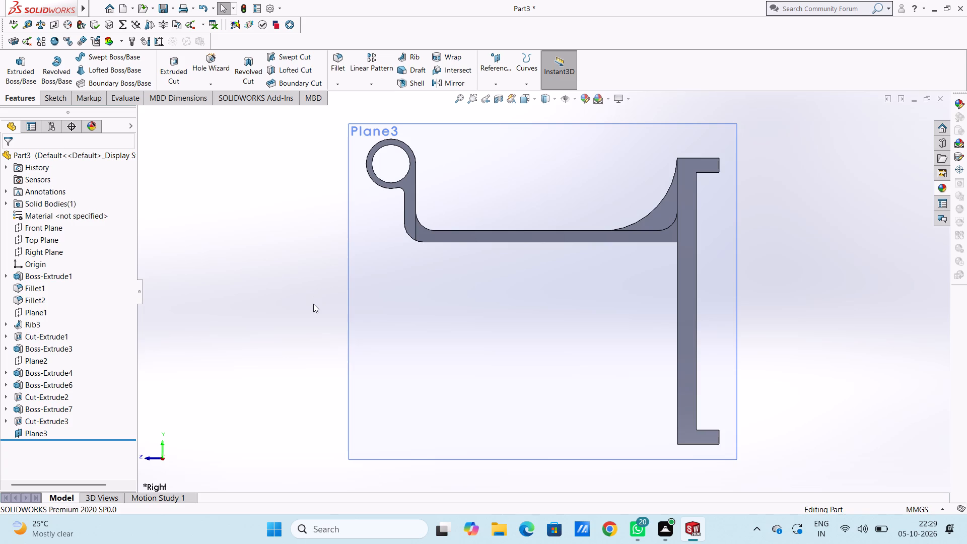
left_click(412, 320)
left_click(456, 294)
left_click(313, 365)
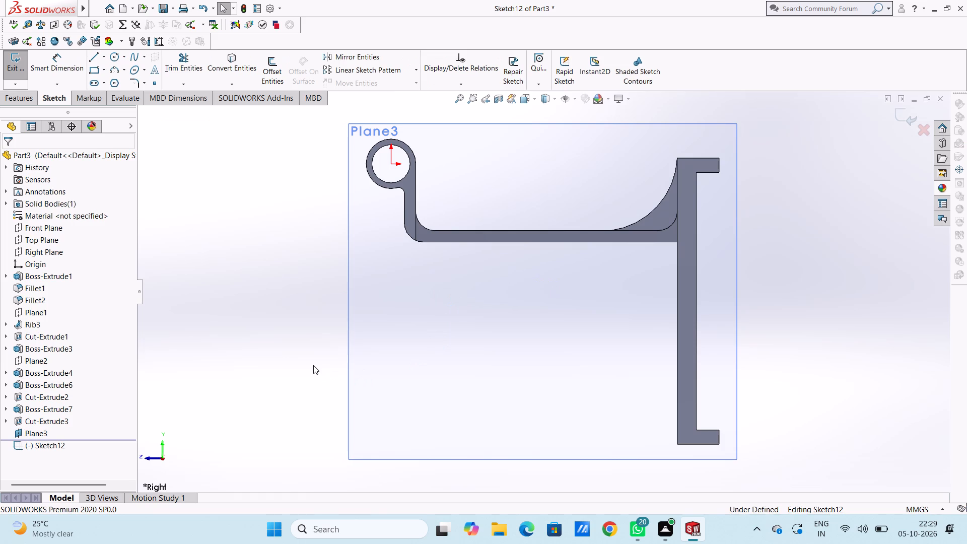
left_click(88, 57)
left_click(677, 445)
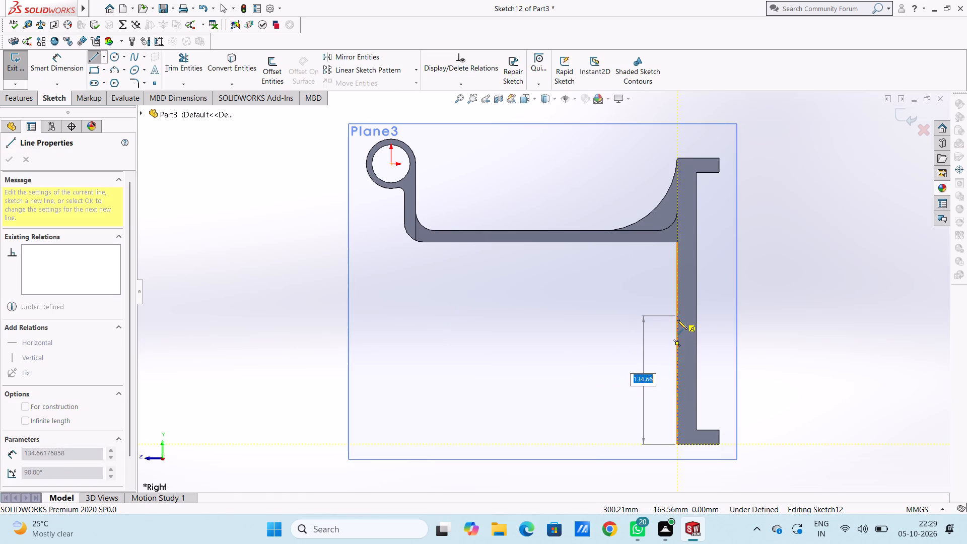
type("120")
key("Return")
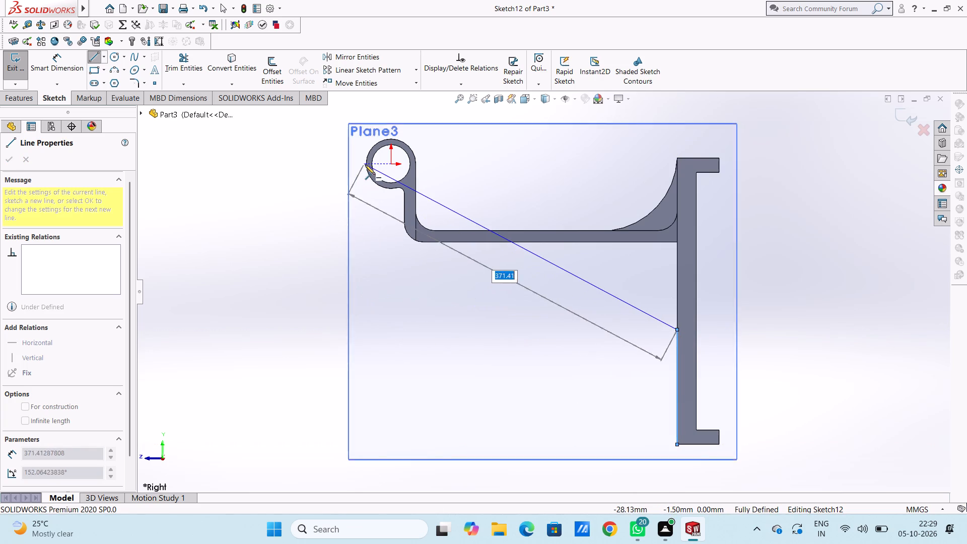
left_click(366, 327)
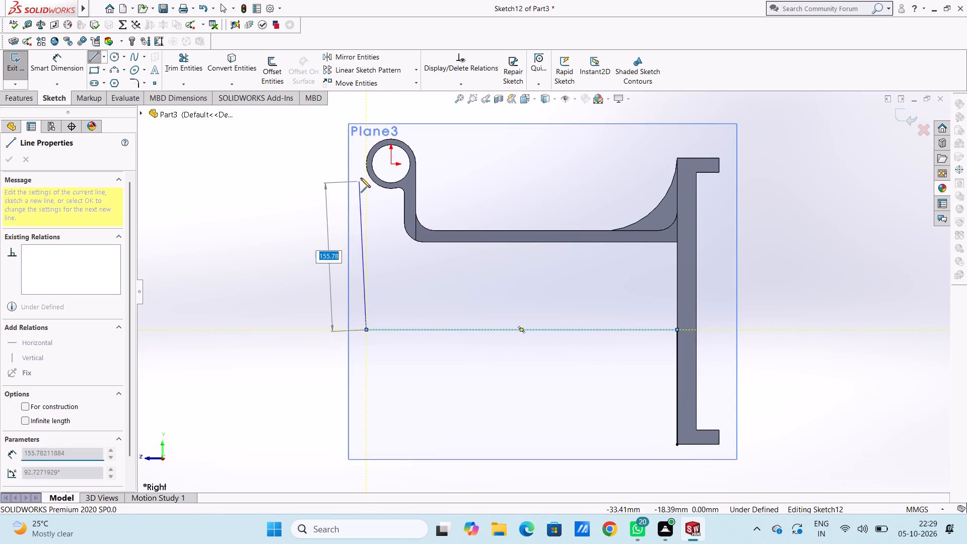
left_click(367, 163)
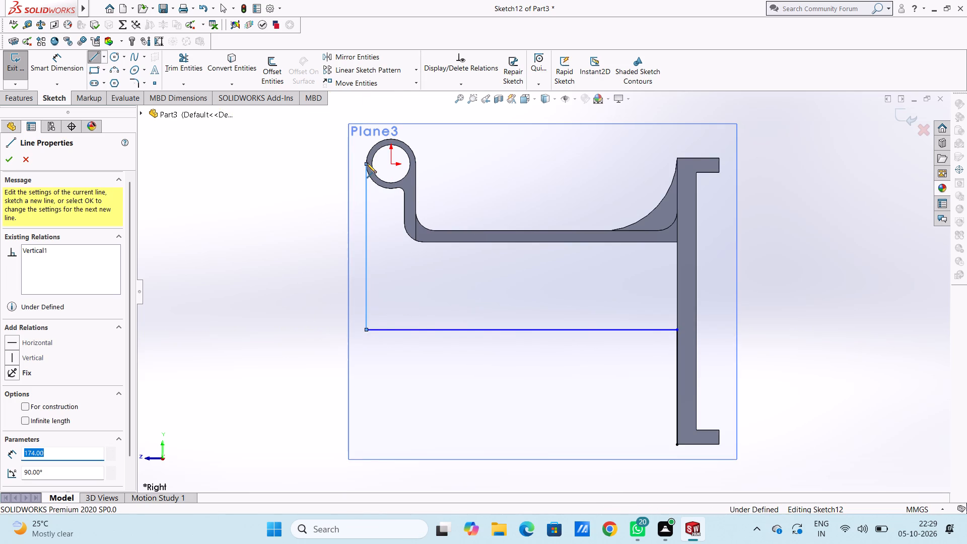
key("Escape")
key("Escape")
key("Escape")
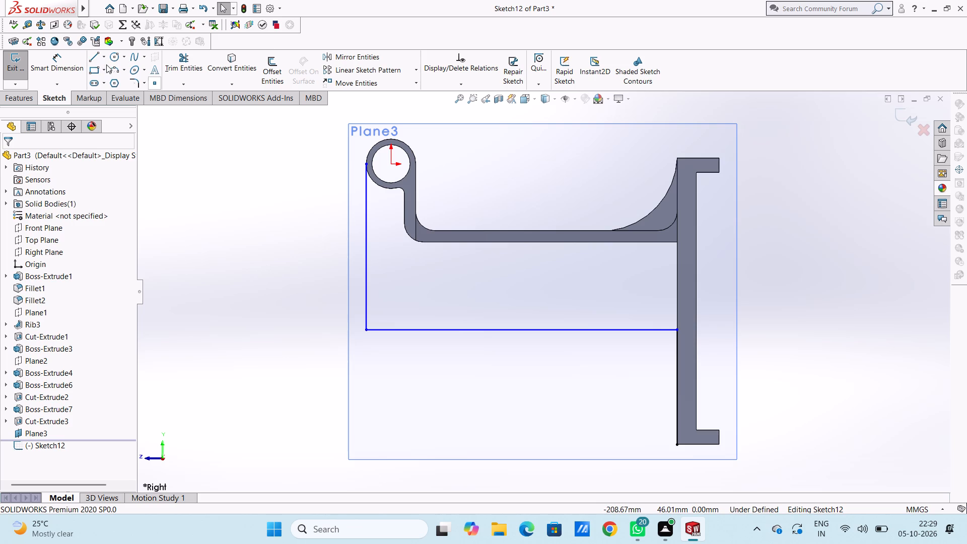
Round the sketch corner below the ring with a 70 mm sketch fillet.
left_click(133, 82)
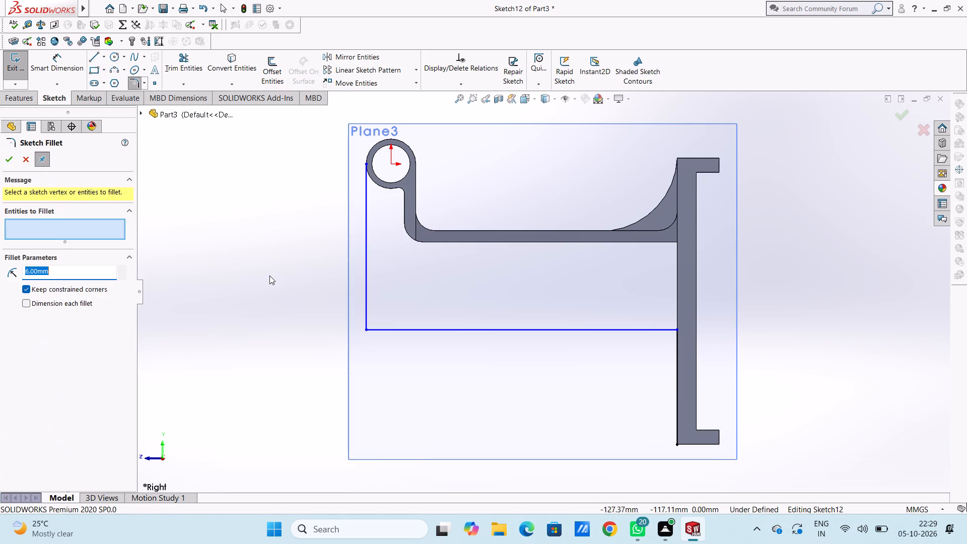
type("70")
key("Return")
left_click(365, 329)
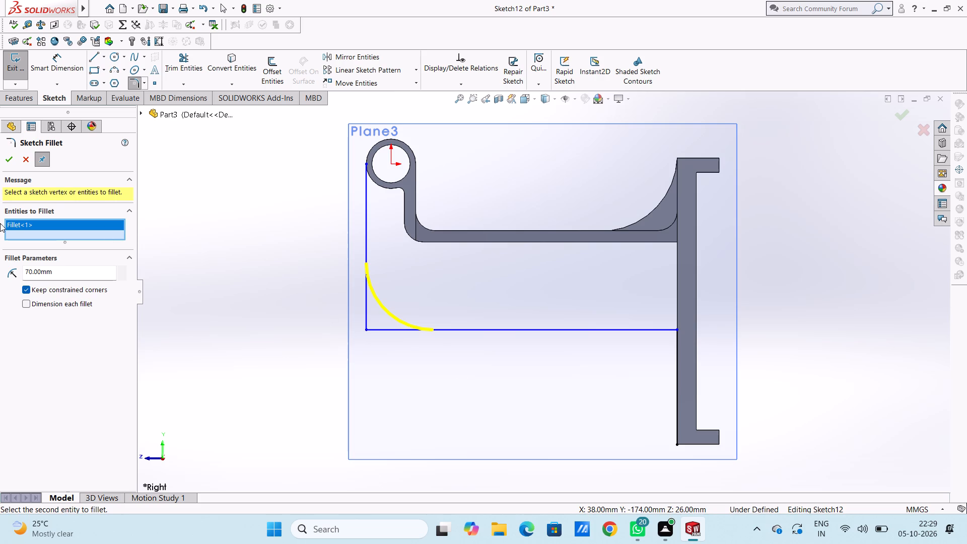
left_click(9, 156)
left_click(9, 156)
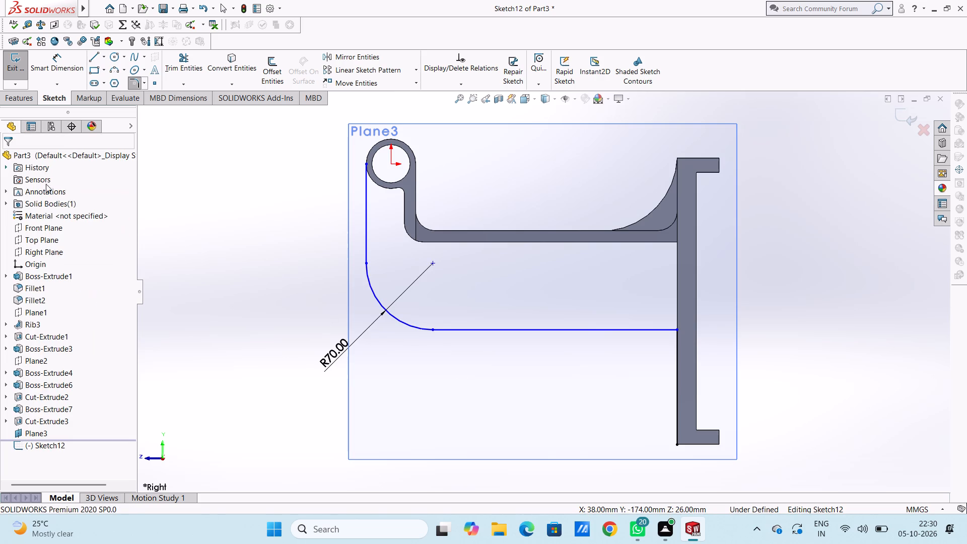
Dimension the length of the vertical sketch line below the ring.
left_click(59, 64)
left_click(367, 226)
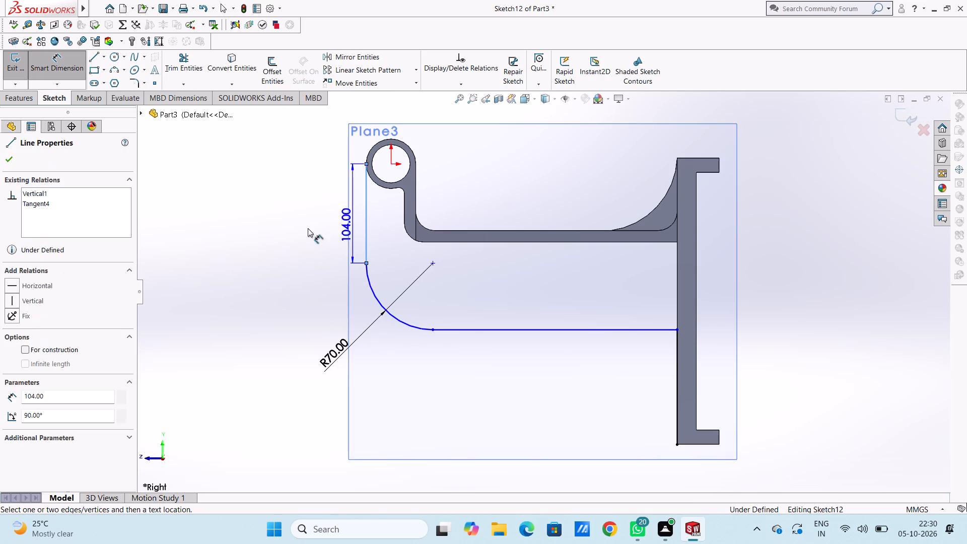
left_click(257, 232)
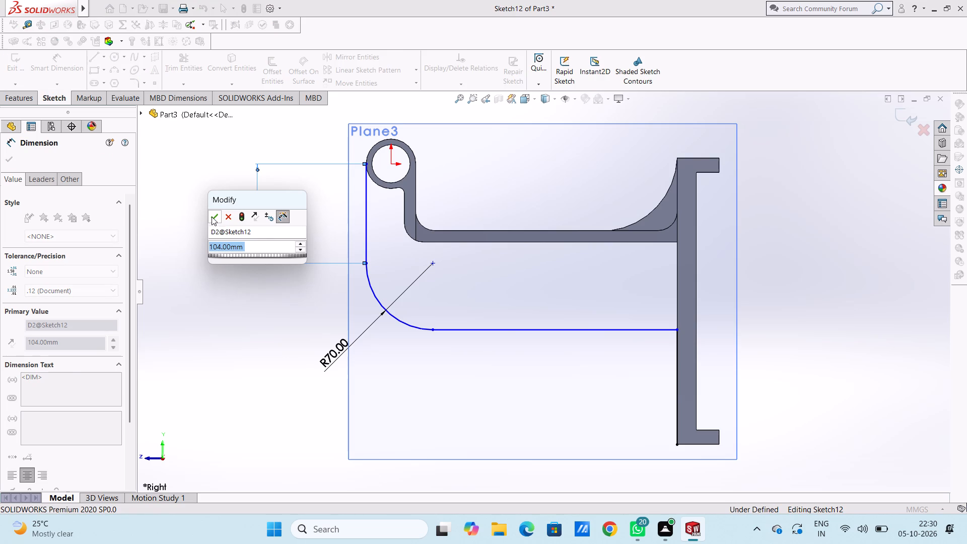
left_click(212, 217)
left_click(205, 216)
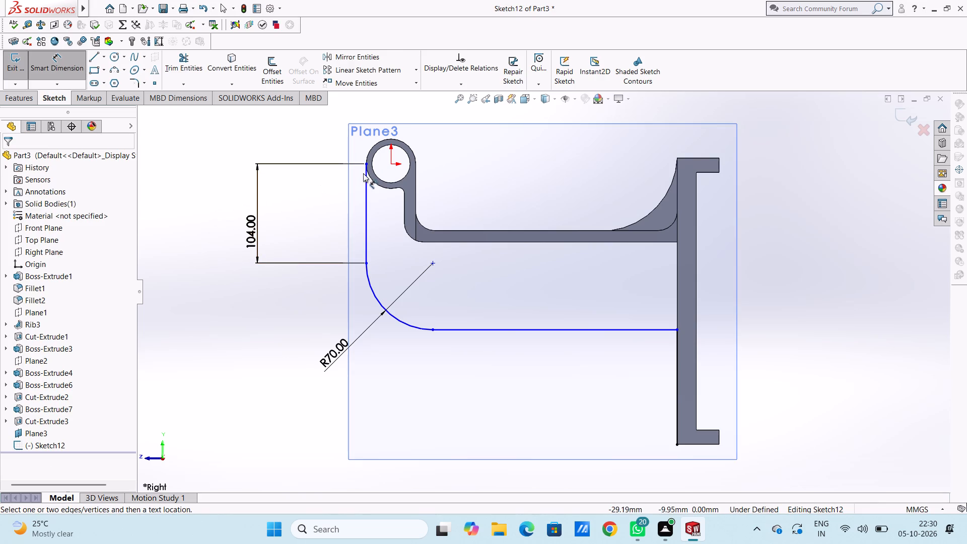
Dimension the horizontal distance between the vertical sketch line and the ring's centre.
left_click(365, 184)
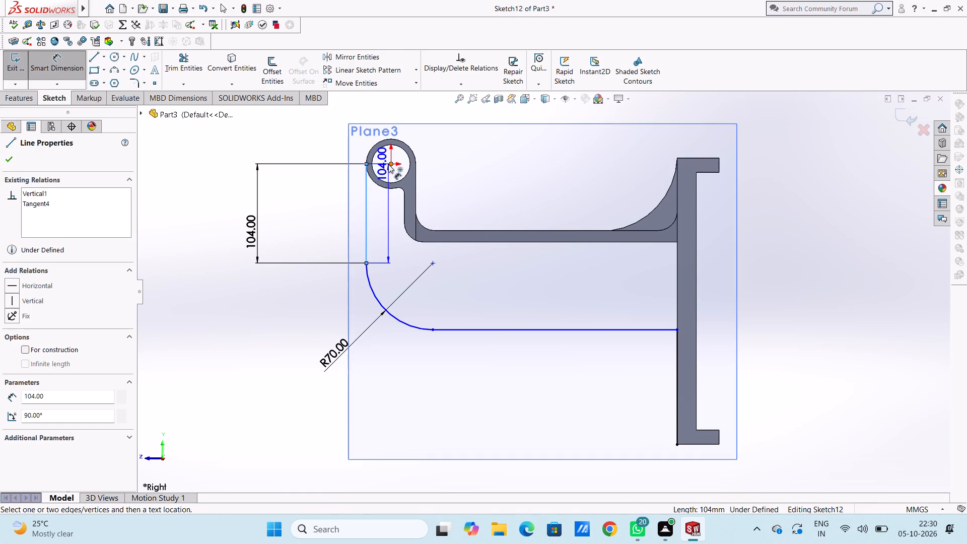
left_click(389, 164)
left_click(376, 115)
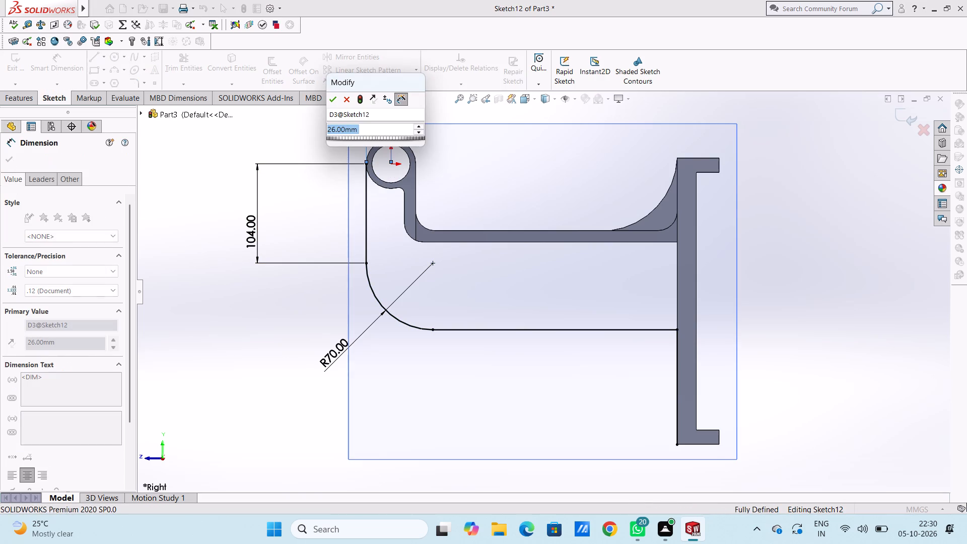
left_click(332, 102)
left_click(317, 122)
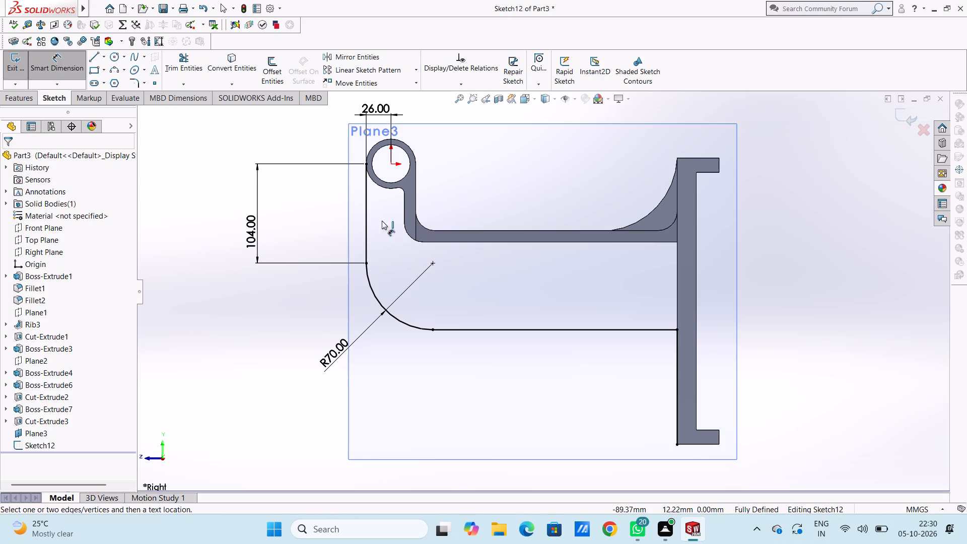
Sketch a three-point arc of 70 mm radius from the horizontal sketch line to the vertical line along the leg.
scroll(735, 295, "down", 3)
scroll(667, 357, "up", 4)
scroll(487, 352, "up", 4)
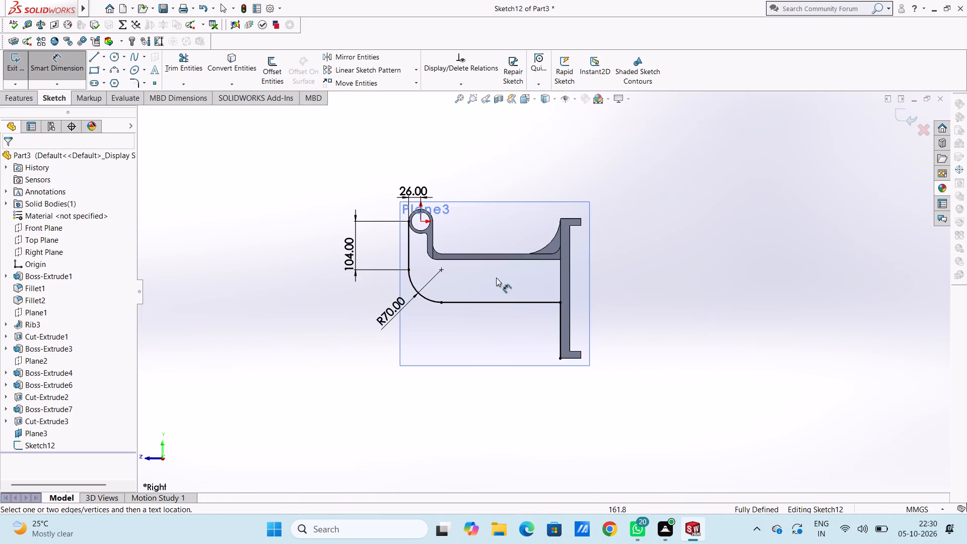
scroll(493, 230, "down", 2)
scroll(502, 233, "up", 2)
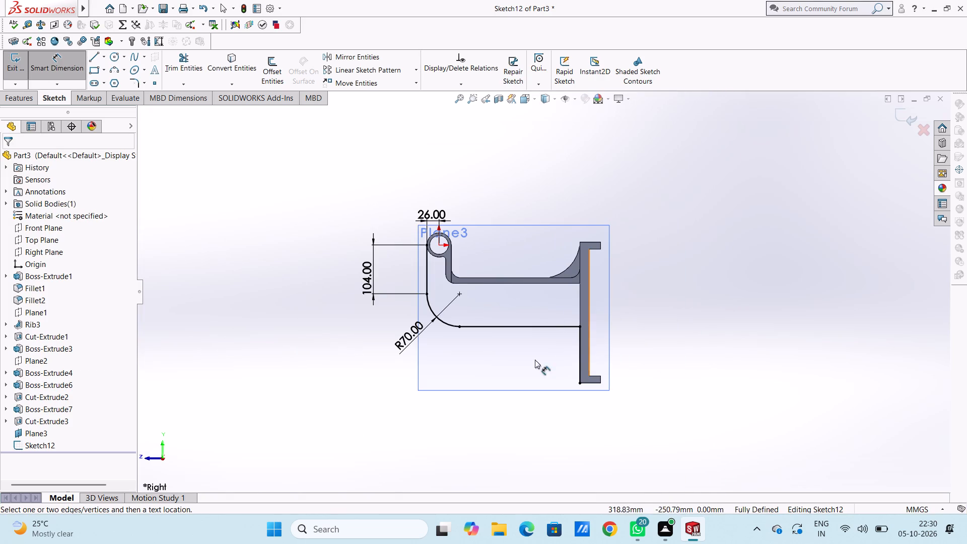
left_click(111, 70)
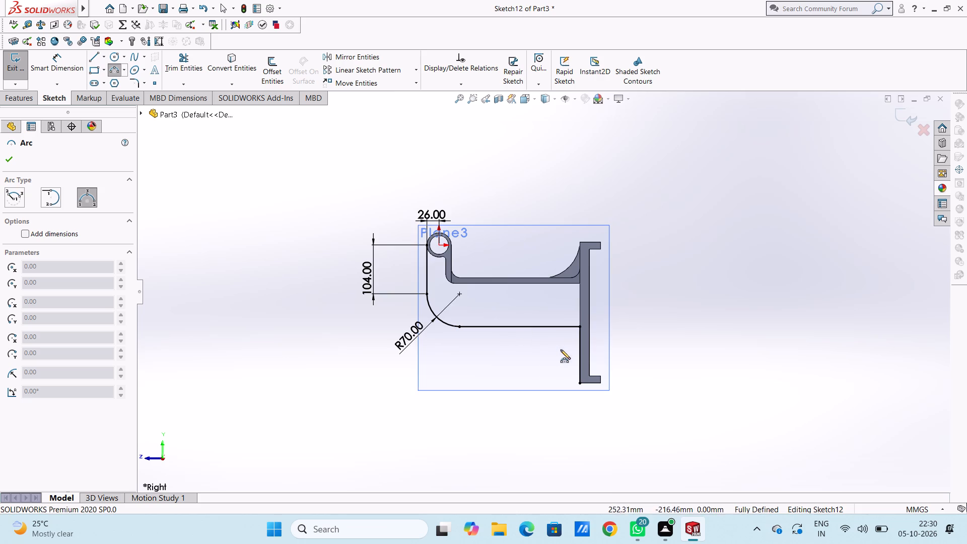
left_click(540, 326)
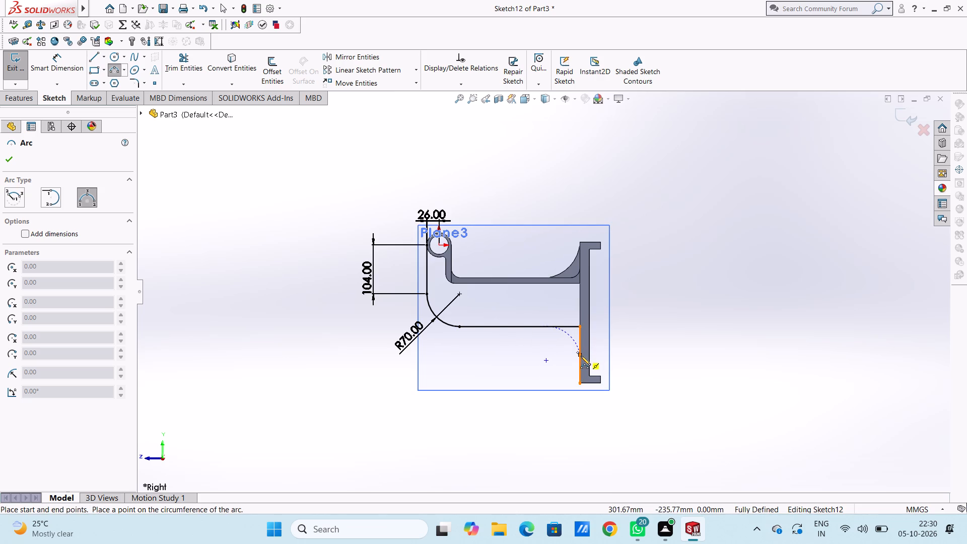
middle_click_drag(583, 348, 616, 357)
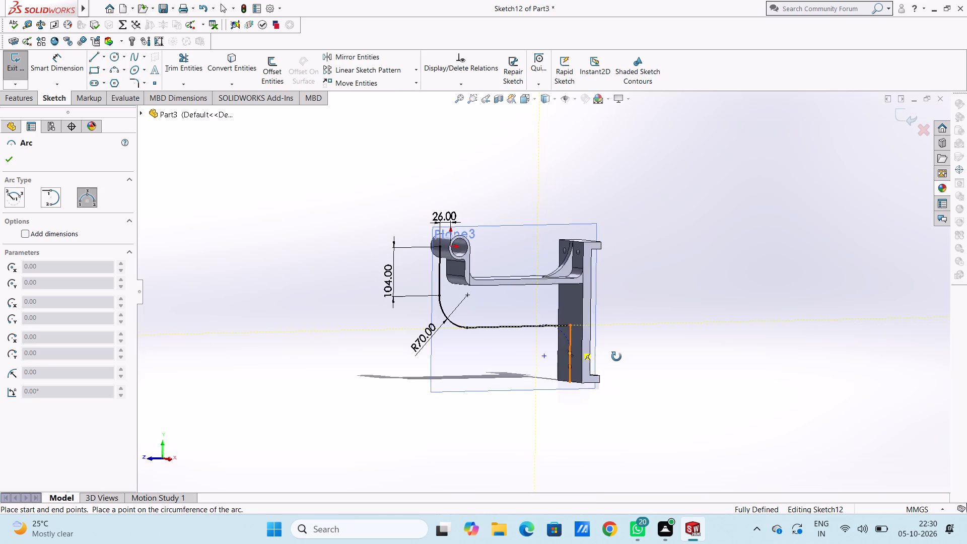
middle_click_drag(616, 357, 596, 367)
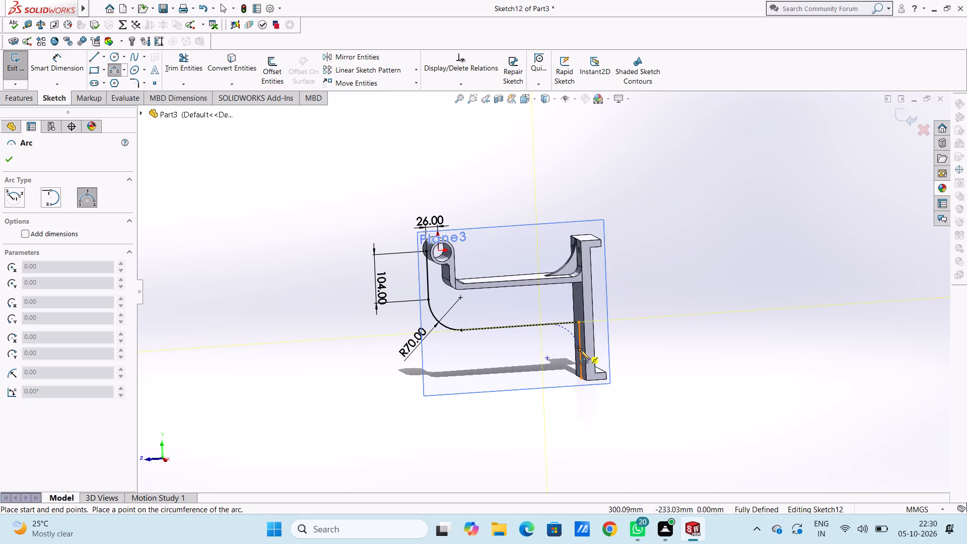
left_click(579, 350)
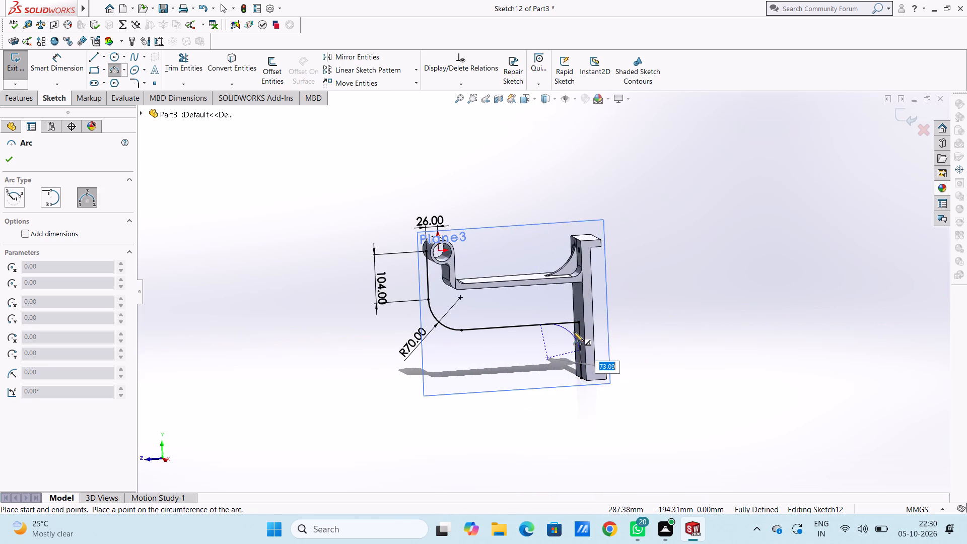
type("70")
key("Return")
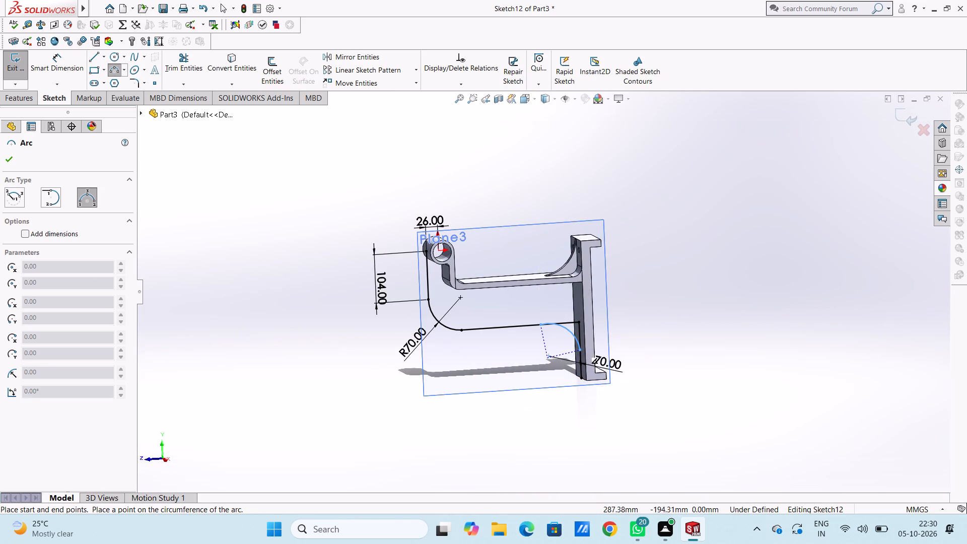
key("ctrl+4")
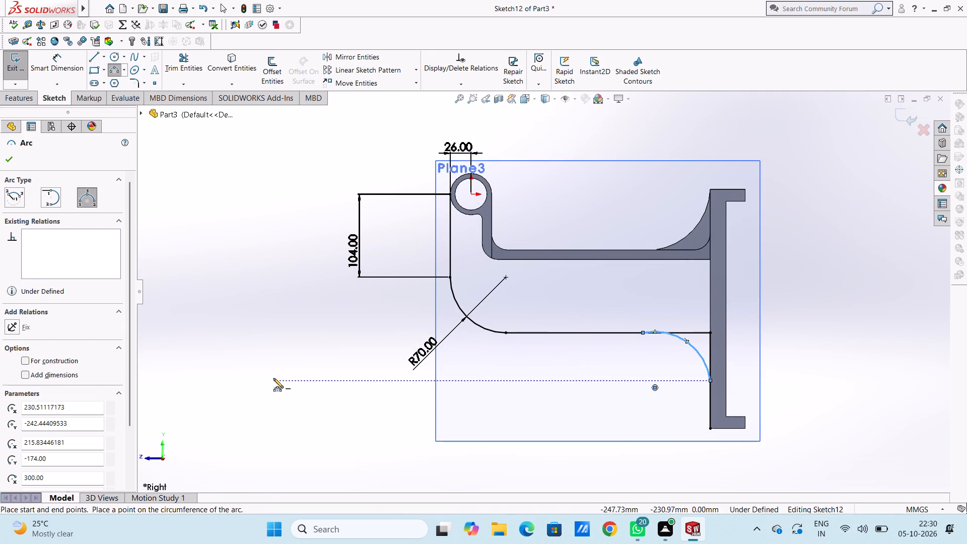
key("Escape")
key("Escape")
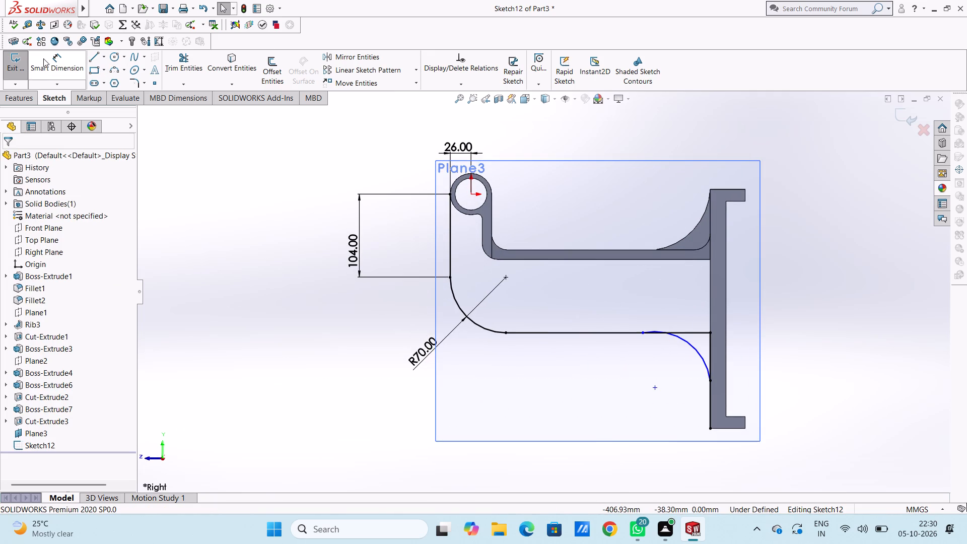
Dimension the radius of the sketch arc between the horizontal line and the leg.
left_click(48, 62)
left_click(687, 345)
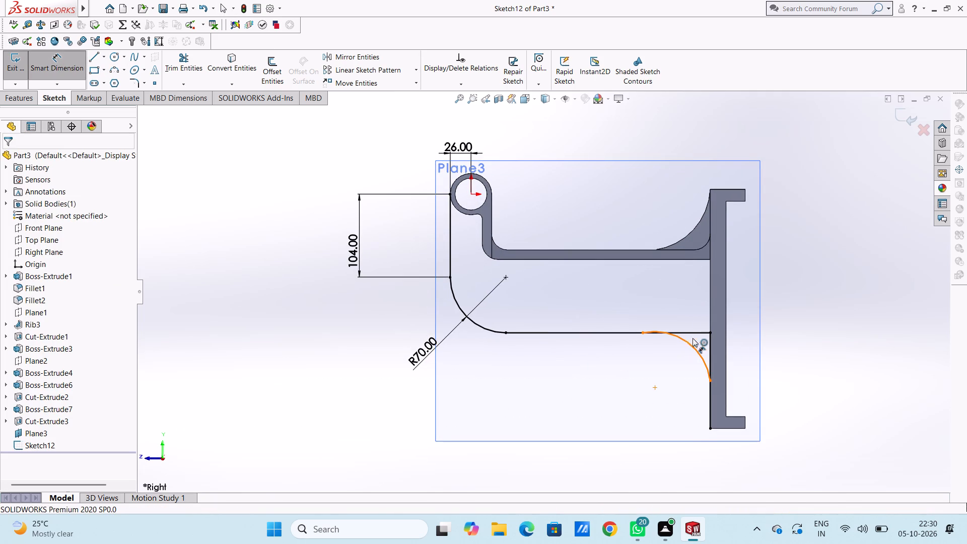
left_click(839, 249)
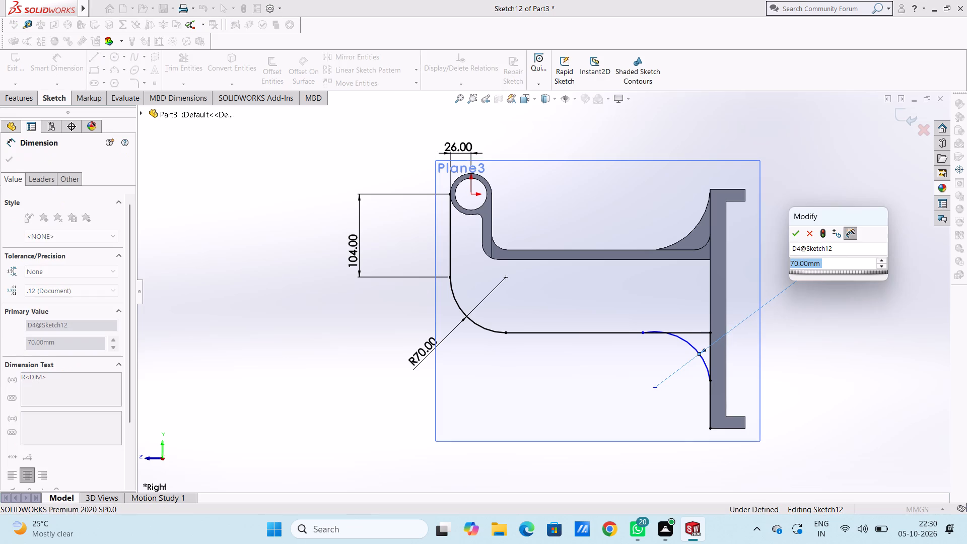
left_click(796, 234)
left_click(792, 246)
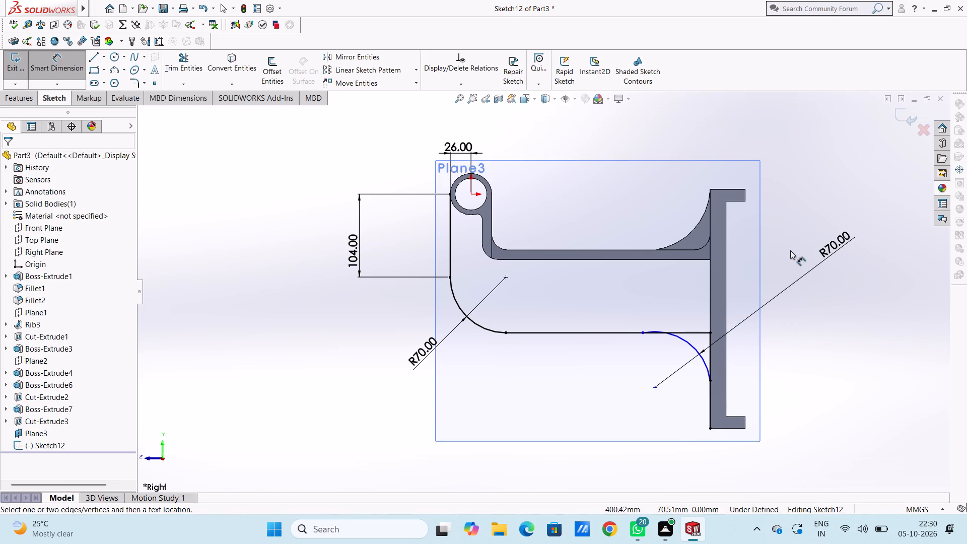
key("Escape")
key("Escape")
key("Escape")
Make the arc beside the leg tangent to the horizontal sketch line.
scroll(713, 351, "down", 5)
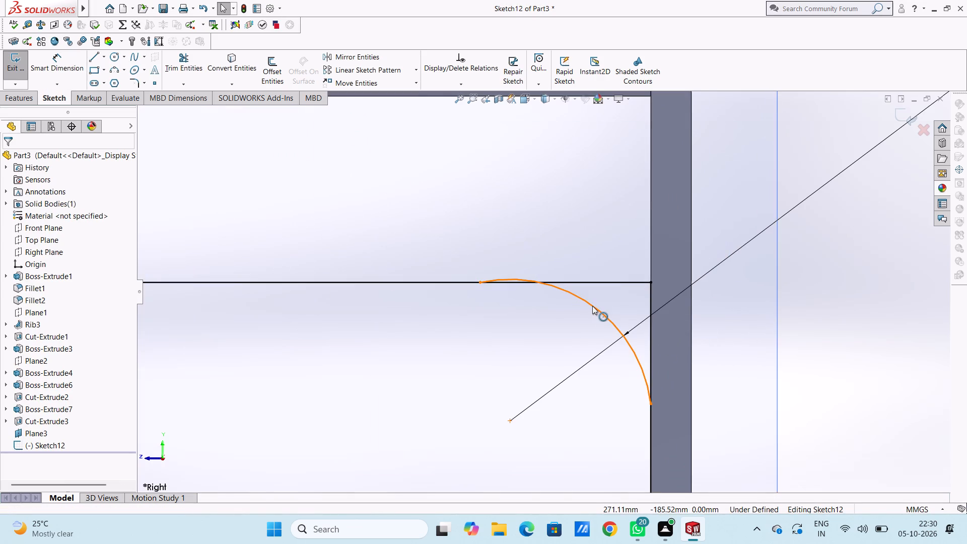
left_click(592, 306)
left_click(586, 284, "ctrl")
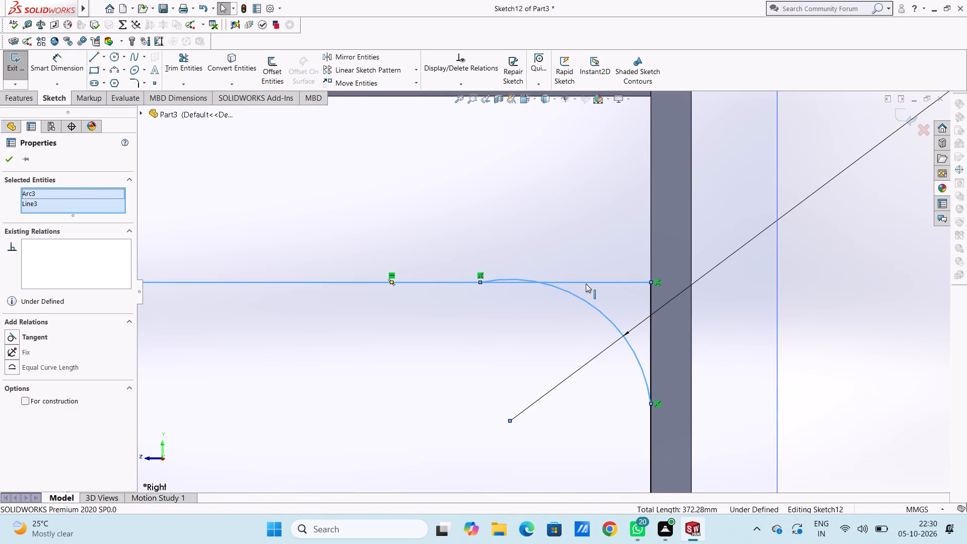
left_click(8, 335)
left_click(404, 325)
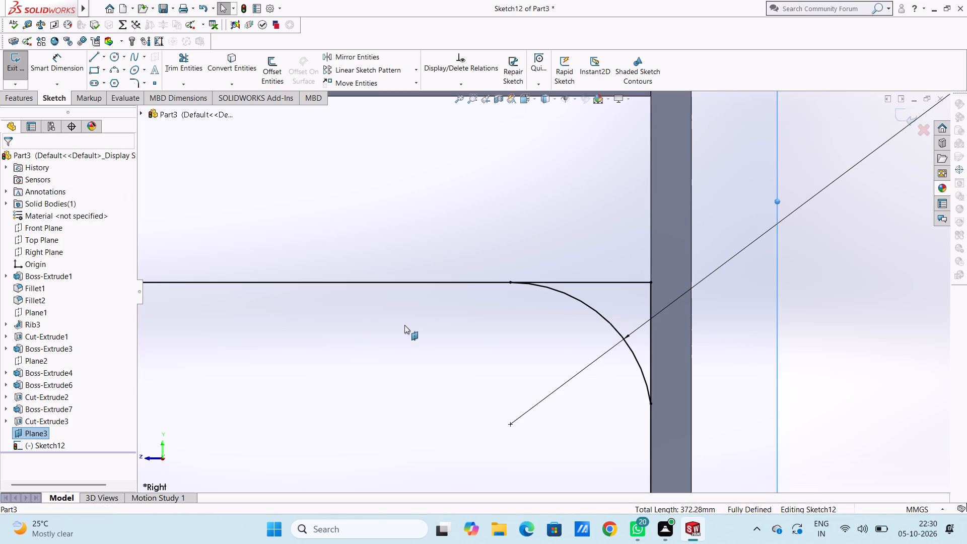
Trim the excess line segments around the arc at the leg: the vertical line below and above it, and the horizontal line's end.
scroll(444, 329, "up", 7)
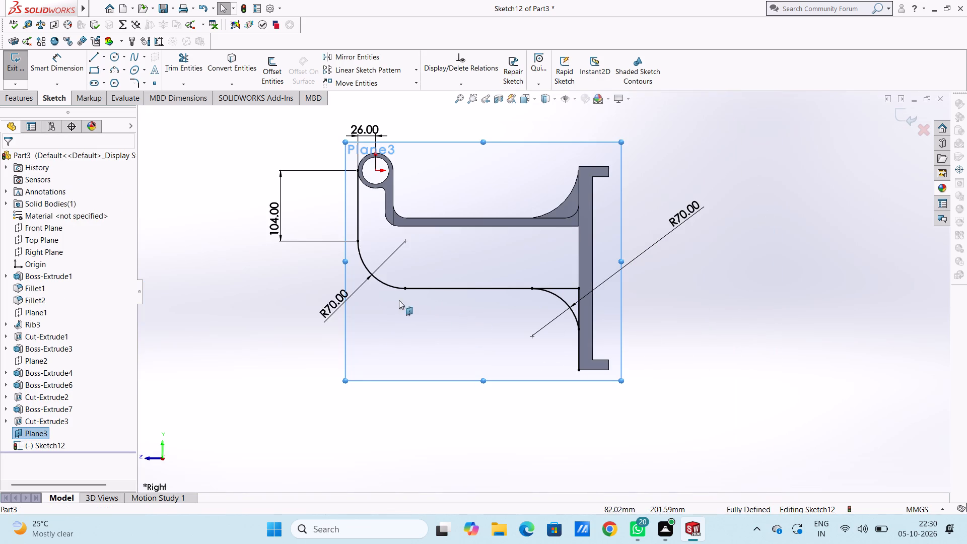
left_click(190, 61)
left_click(579, 341)
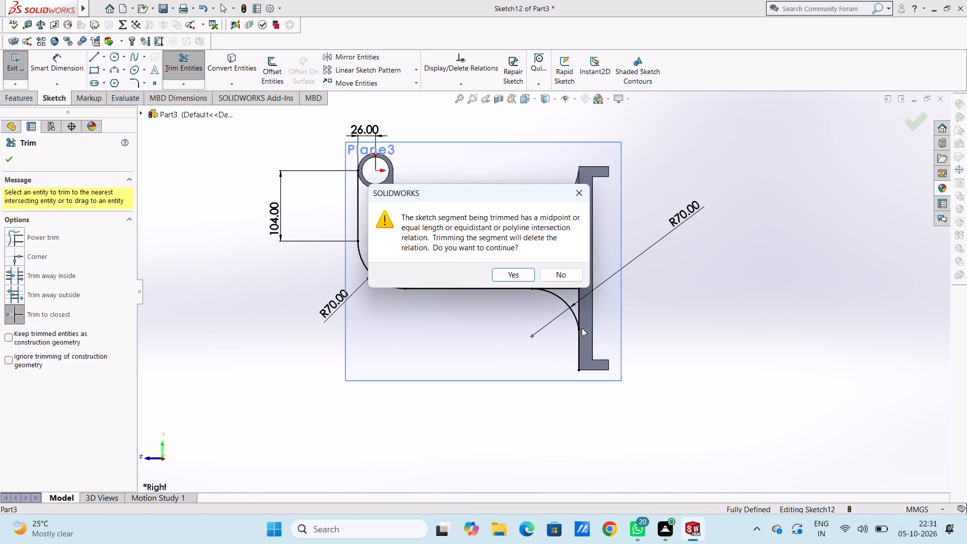
left_click(519, 276)
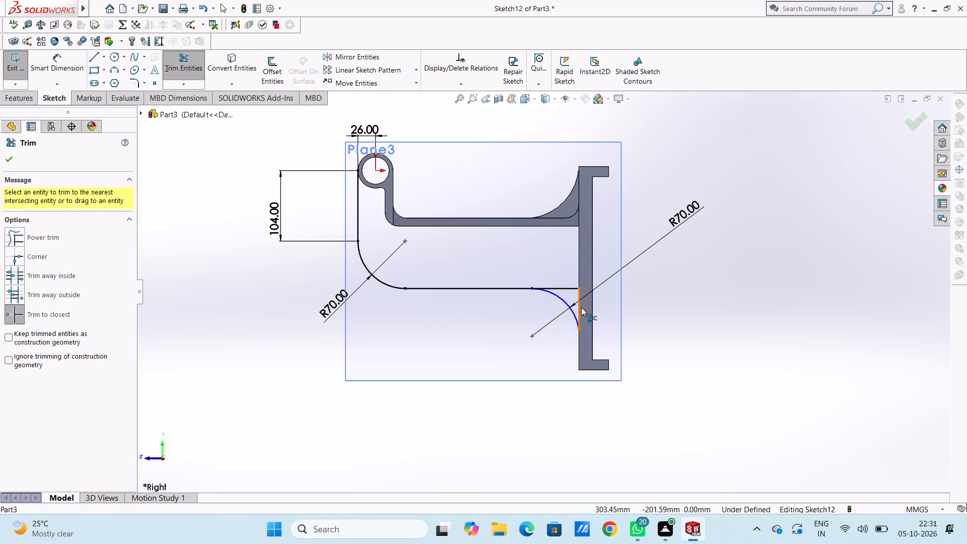
left_click(580, 306)
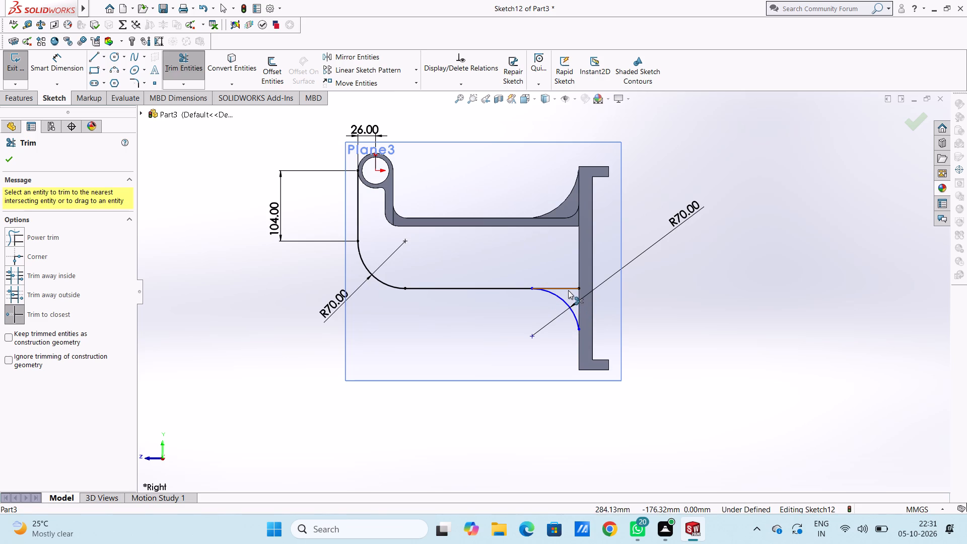
left_click(568, 290)
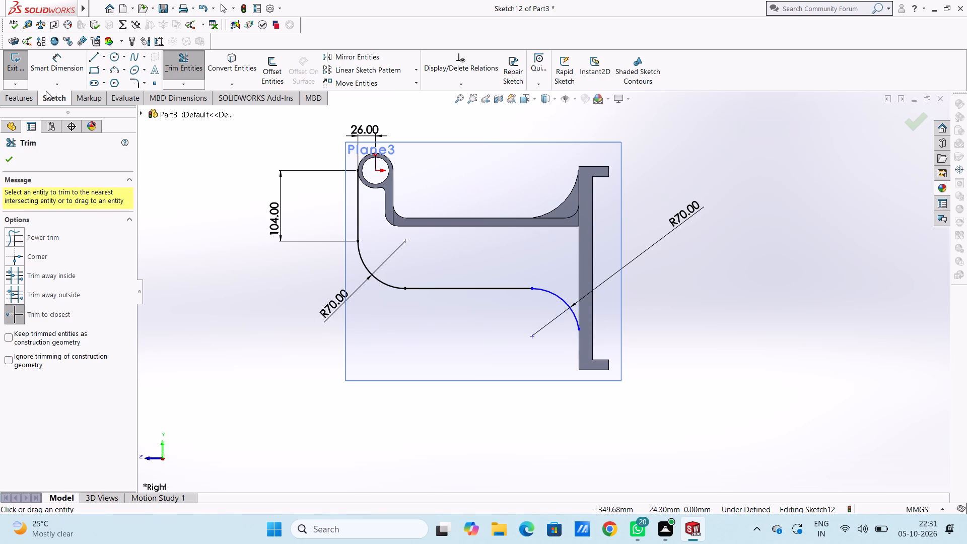
left_click(14, 161)
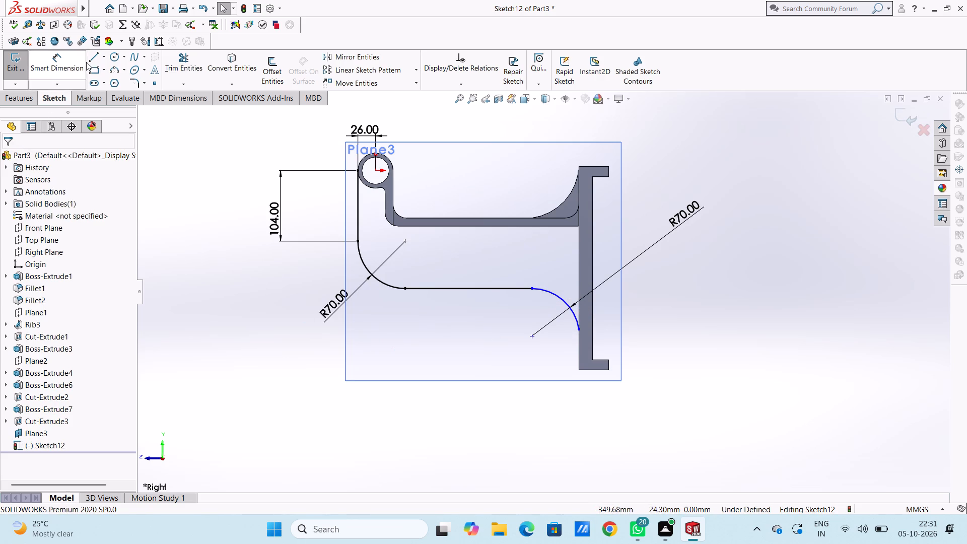
Sketch a line about 152 mm up the leg from the arc's lower end, continued horizontally along the wall's underside to its rounded corner.
left_click(94, 55)
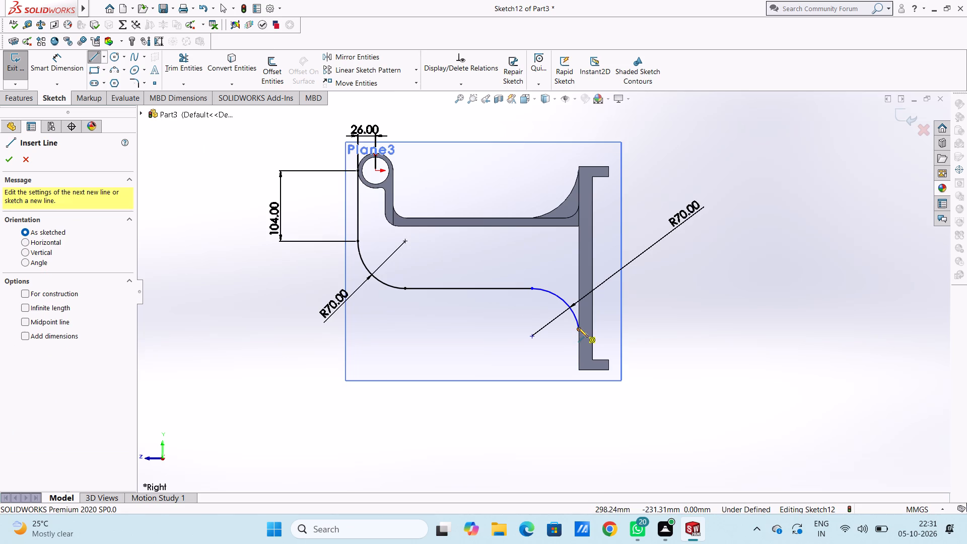
left_click(578, 327)
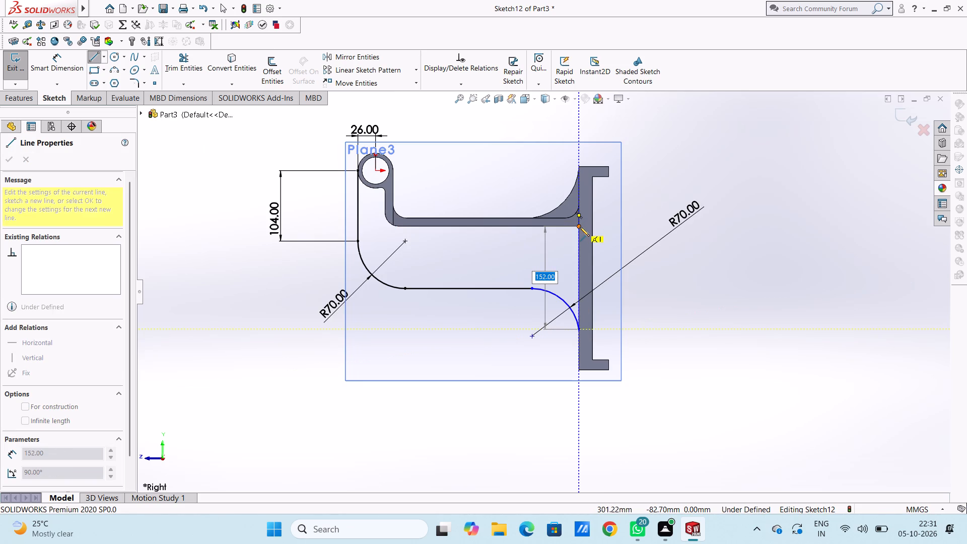
left_click(580, 227)
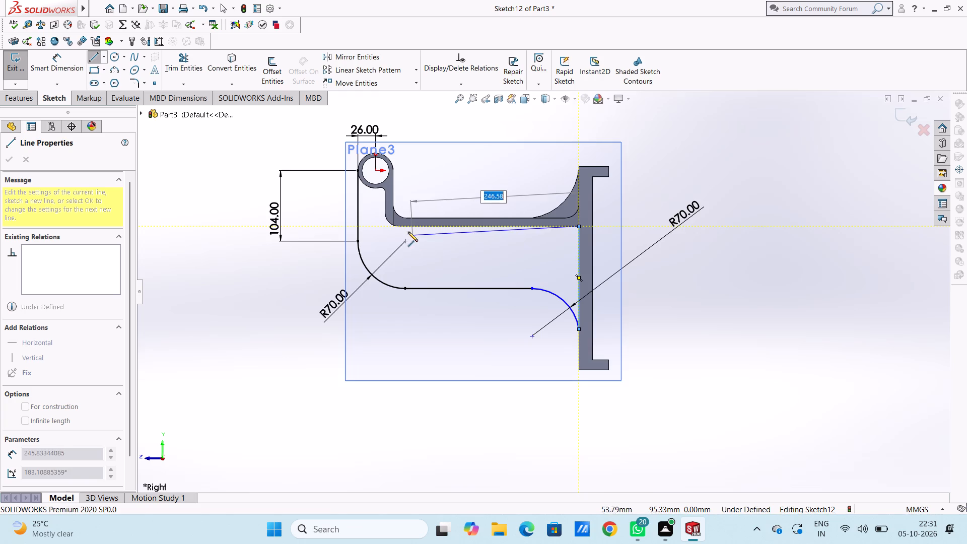
left_click(399, 226)
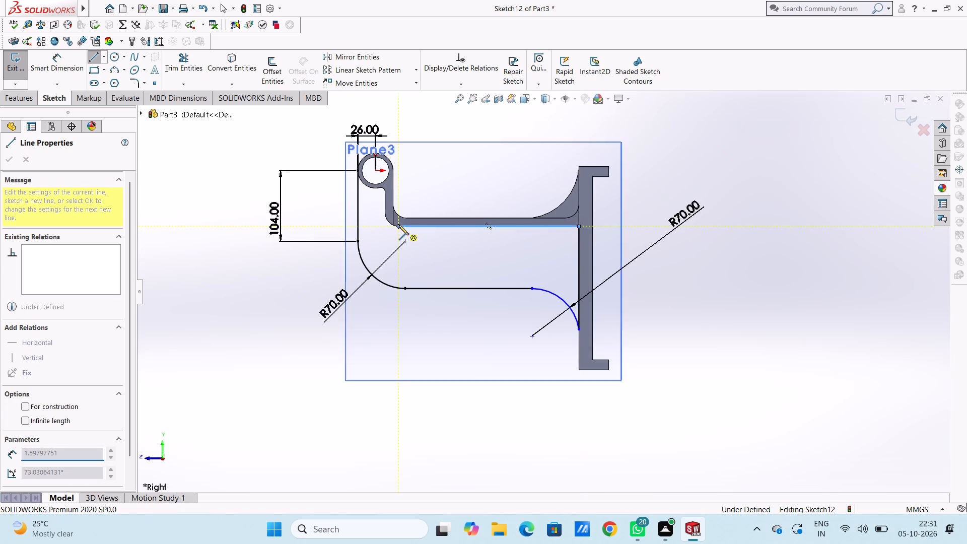
key("Escape")
key("Escape")
key("Escape")
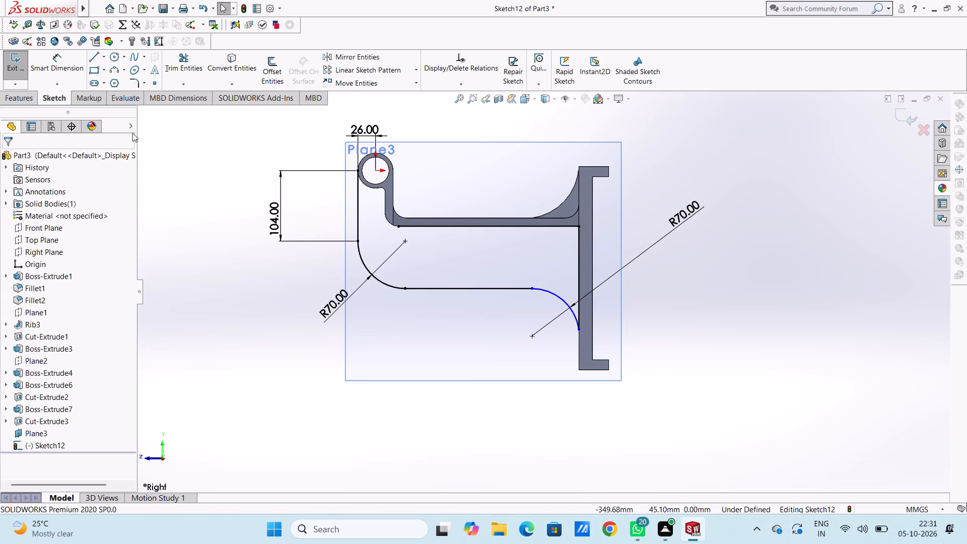
Trace the outer rounded corner below the ring with a three-point arc ending at the horizontal line along the underside.
left_click(111, 69)
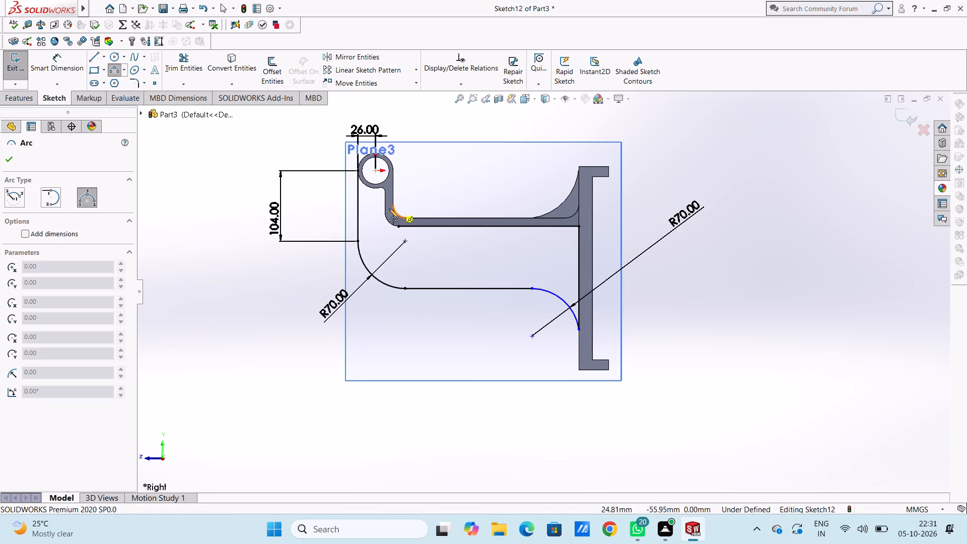
left_click(385, 212)
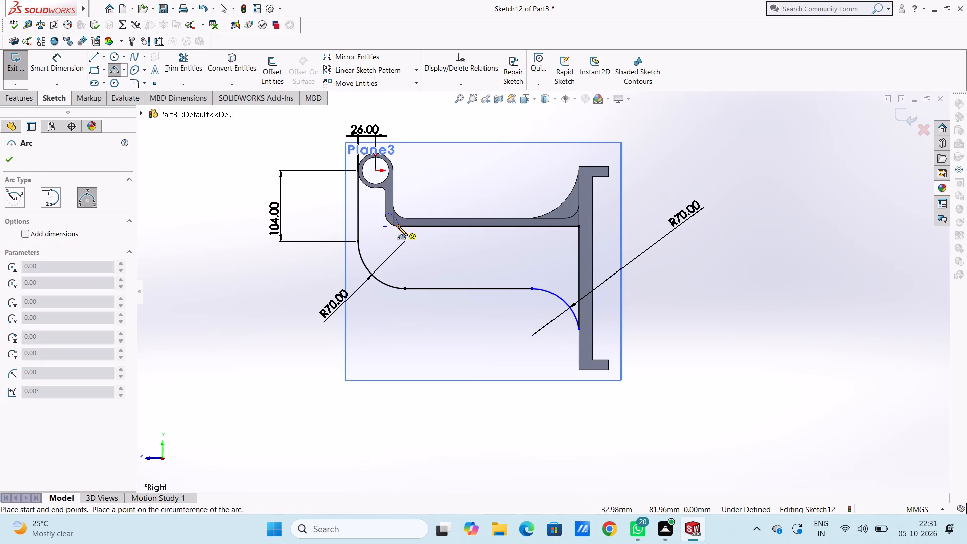
left_click(398, 226)
left_click(390, 224)
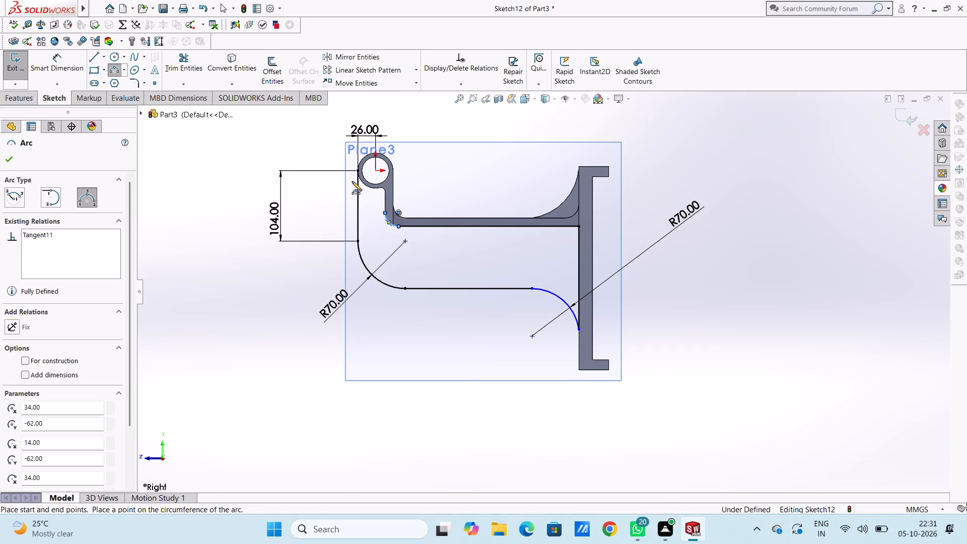
Trace the ring's lower outer edge and the adjoining 6 mm fillet with three-point arcs.
left_click(357, 172)
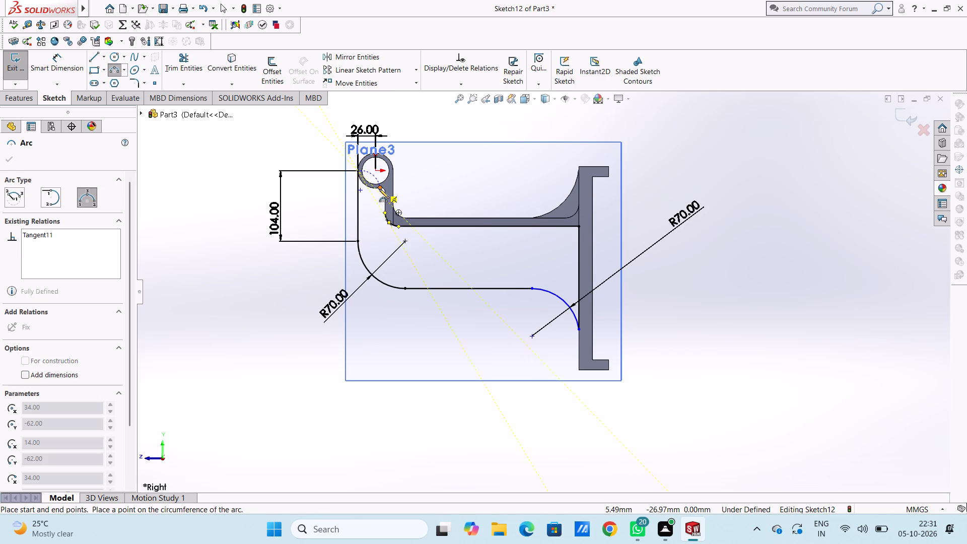
left_click(379, 189)
left_click(374, 190)
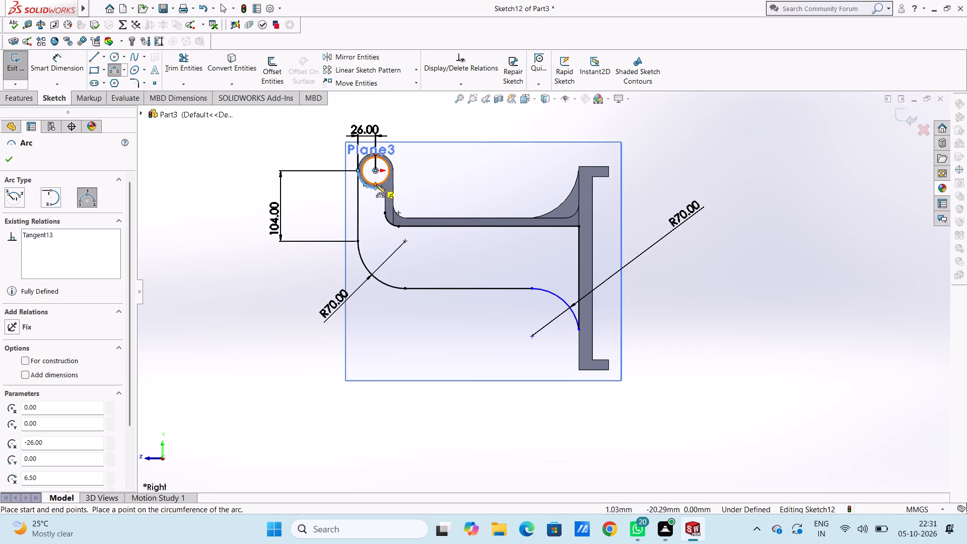
scroll(382, 184, "down", 4)
scroll(428, 213, "down", 4)
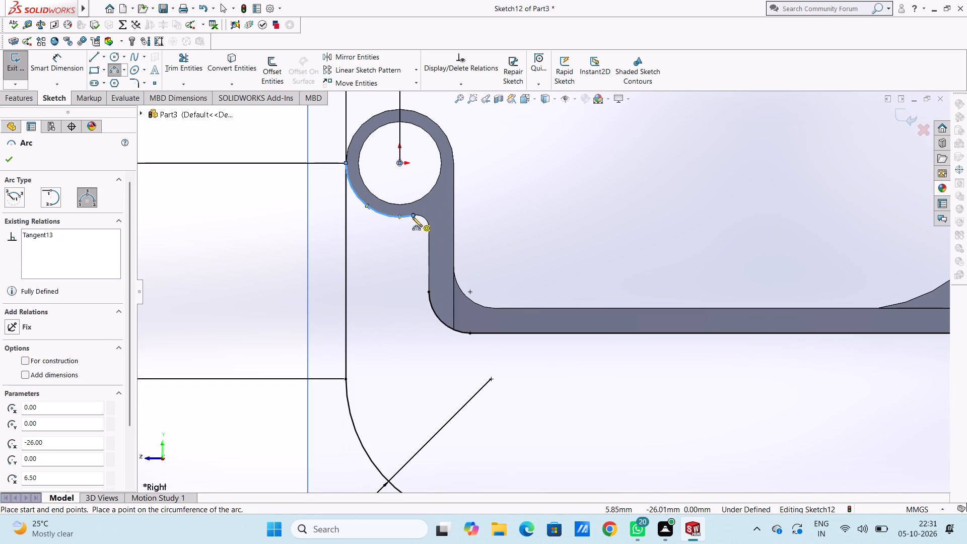
left_click(412, 216)
left_click(430, 227)
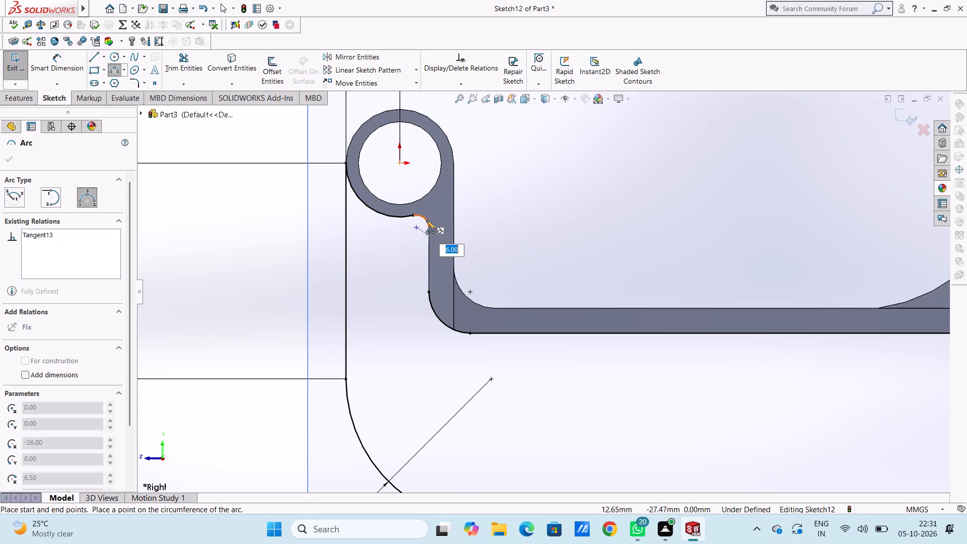
left_click(426, 220)
key("Escape")
key("Escape")
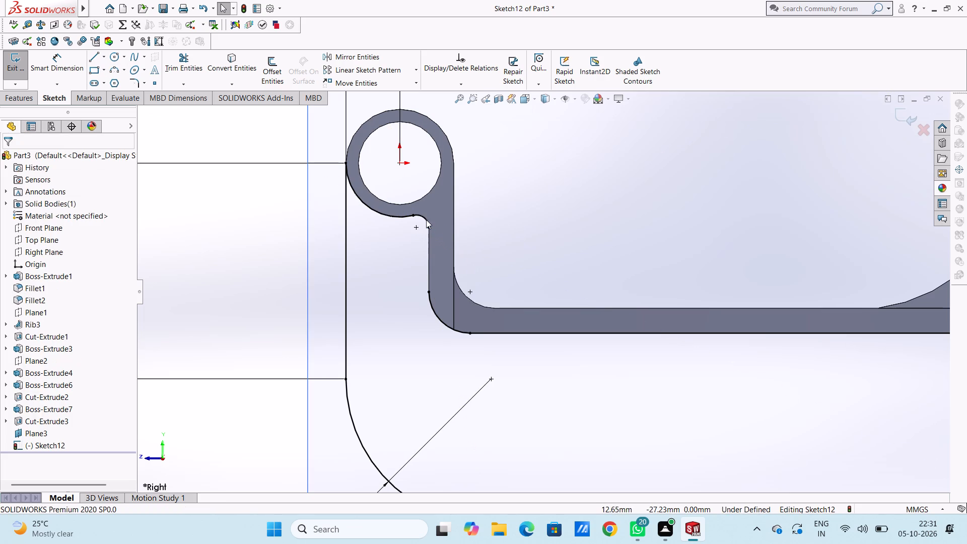
key("Escape")
Sketch a vertical line about 31 mm long joining the small fillet arc to the rounded corner arc below the ring.
left_click(94, 61)
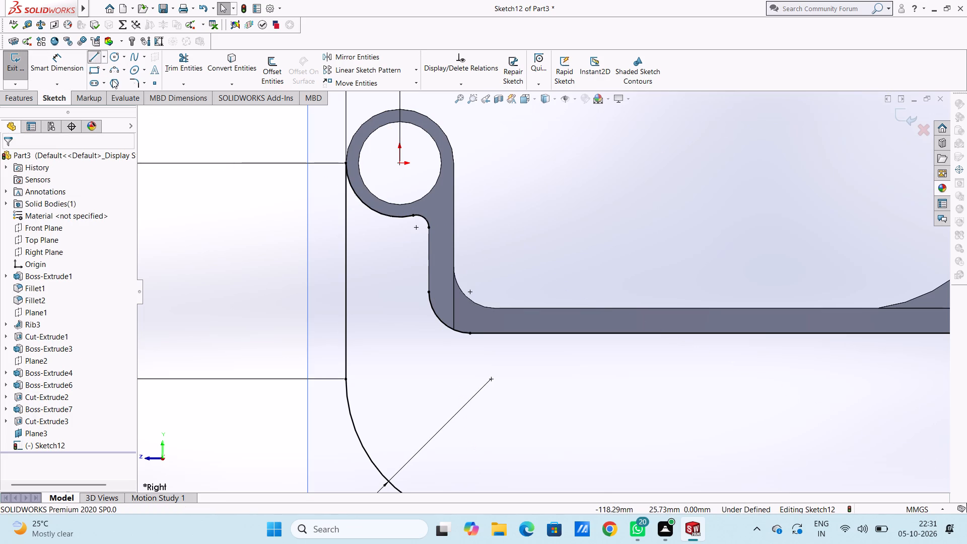
left_click(428, 229)
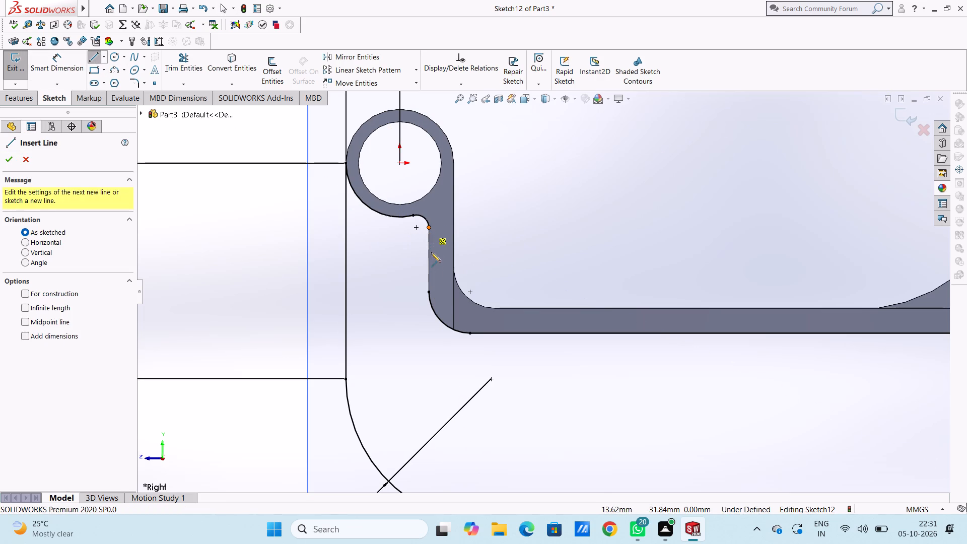
left_click(428, 292)
key("Escape")
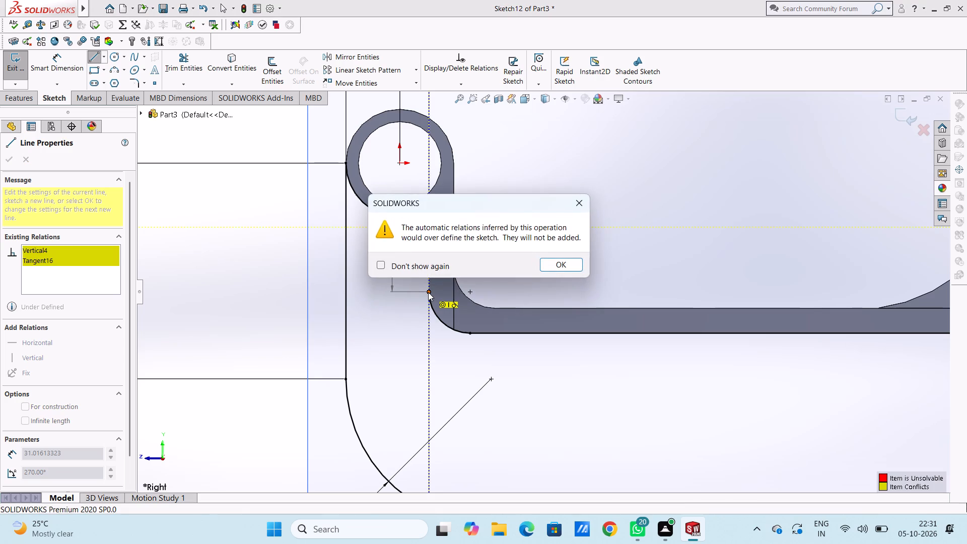
key("Escape")
key("Escape")
key("Escape")
Dimension the length of the vertical sketch line along the leg.
scroll(428, 292, "up", 8)
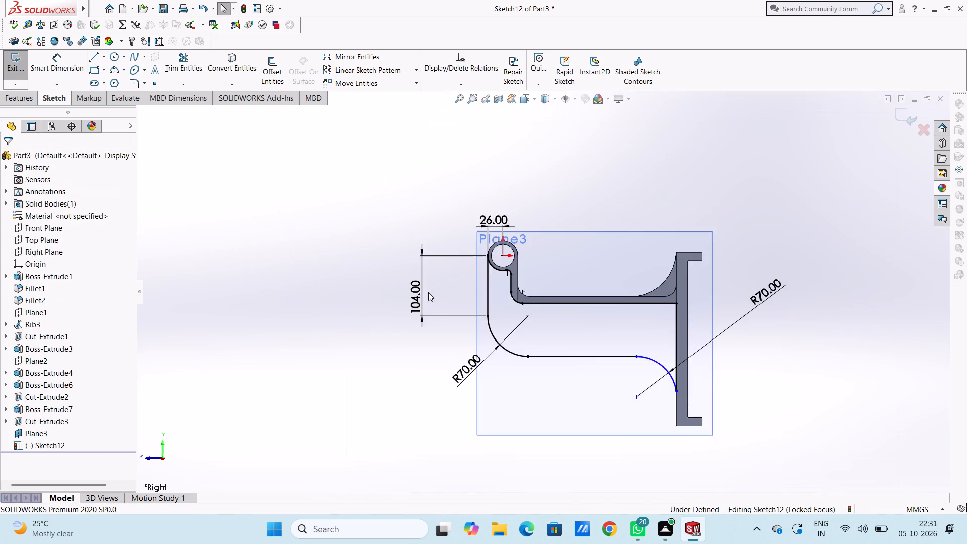
scroll(647, 371, "down", 3)
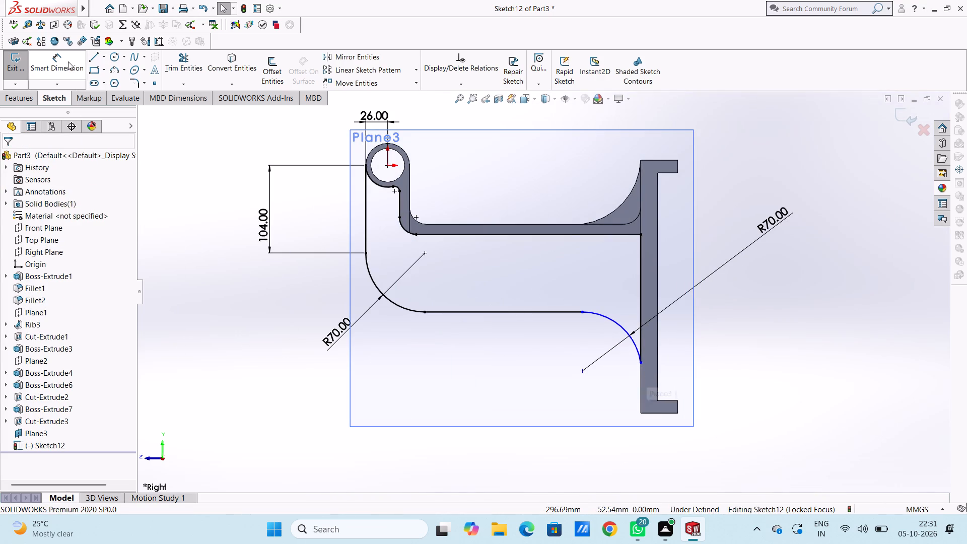
left_click(67, 61)
left_click(640, 296)
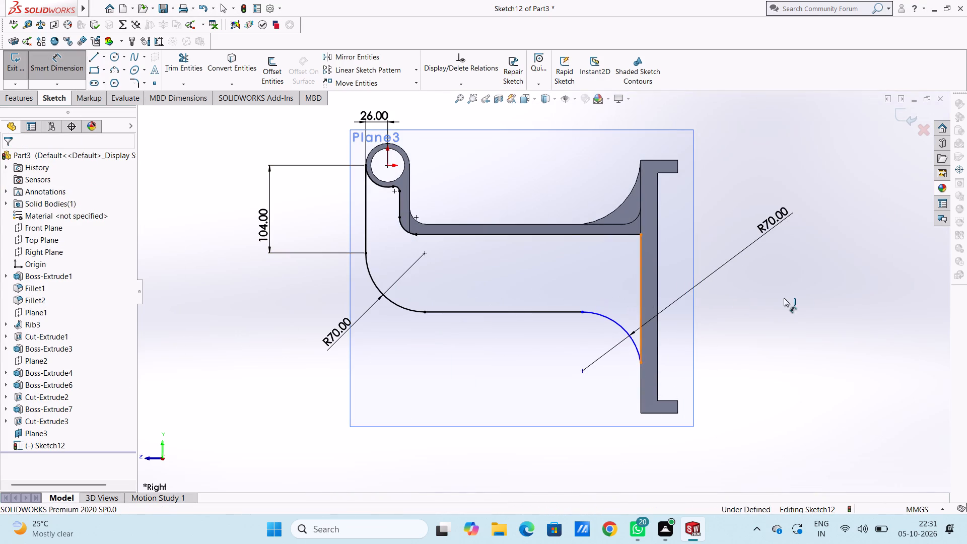
left_click(809, 300)
left_click(764, 284)
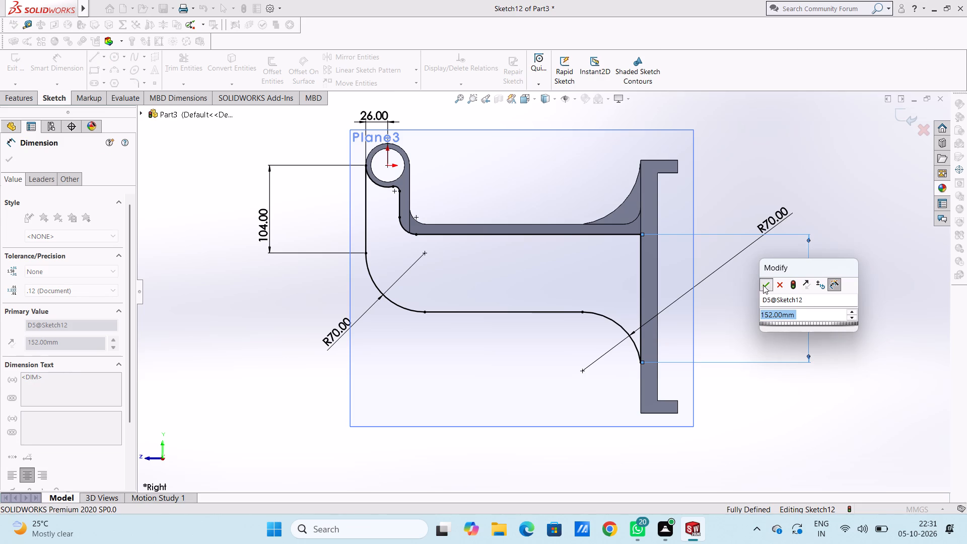
left_click(753, 287)
Extrude the closed curved web profile as a boss with a Mid Plane end condition and 12 mm depth.
scroll(753, 287, "up", 2)
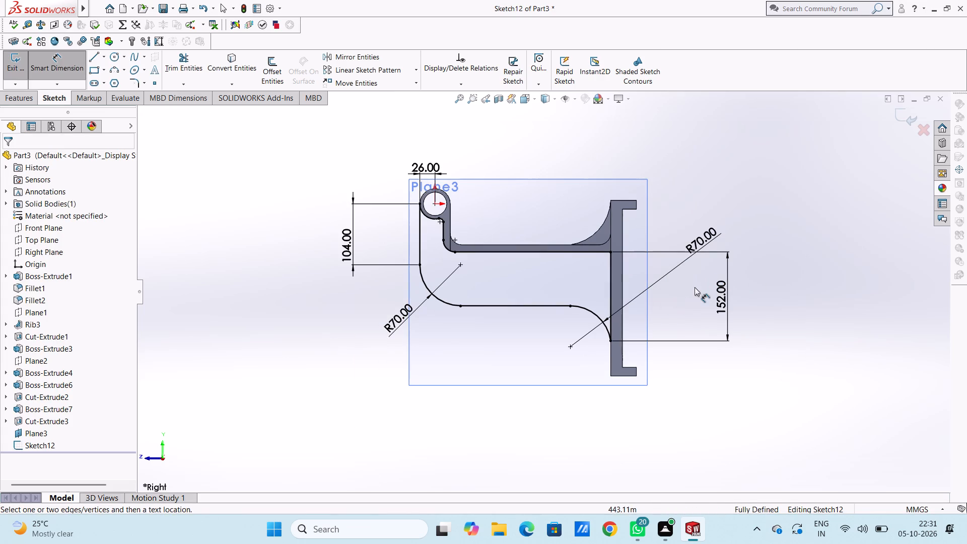
middle_click_drag(696, 287, 724, 325)
left_click(25, 99)
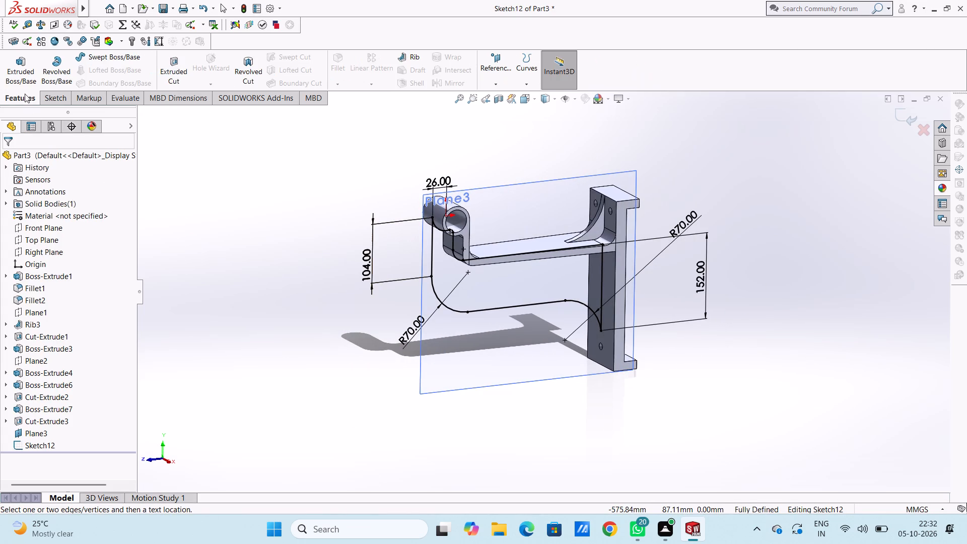
left_click(24, 65)
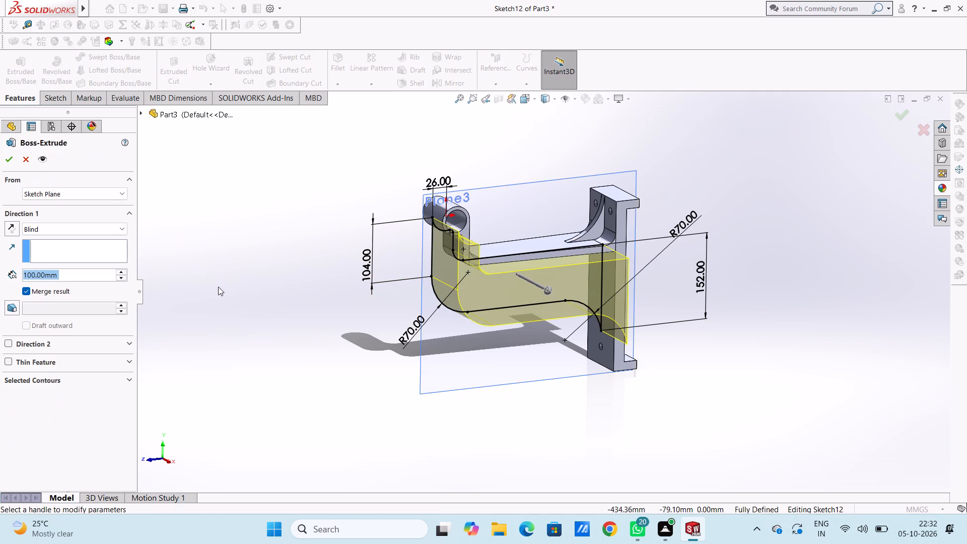
left_click(56, 230)
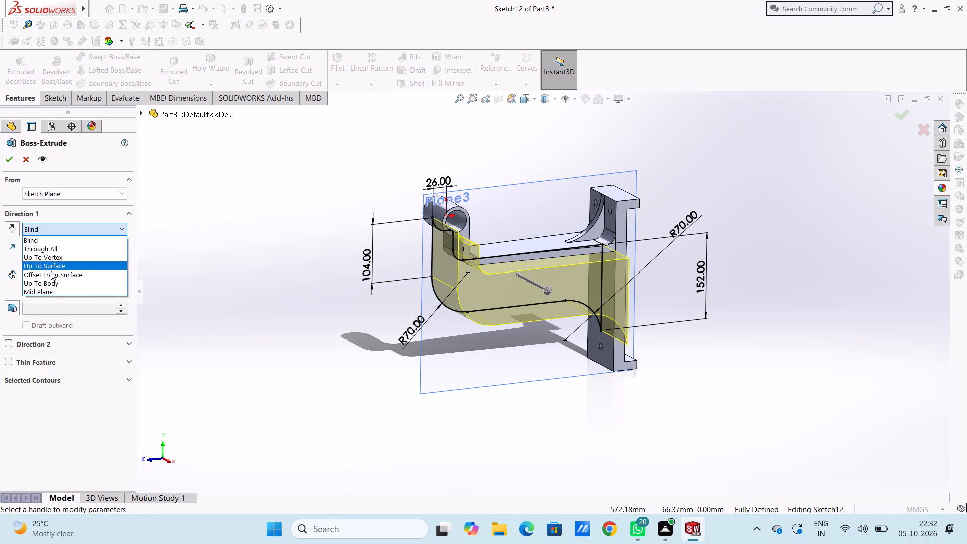
left_click(51, 292)
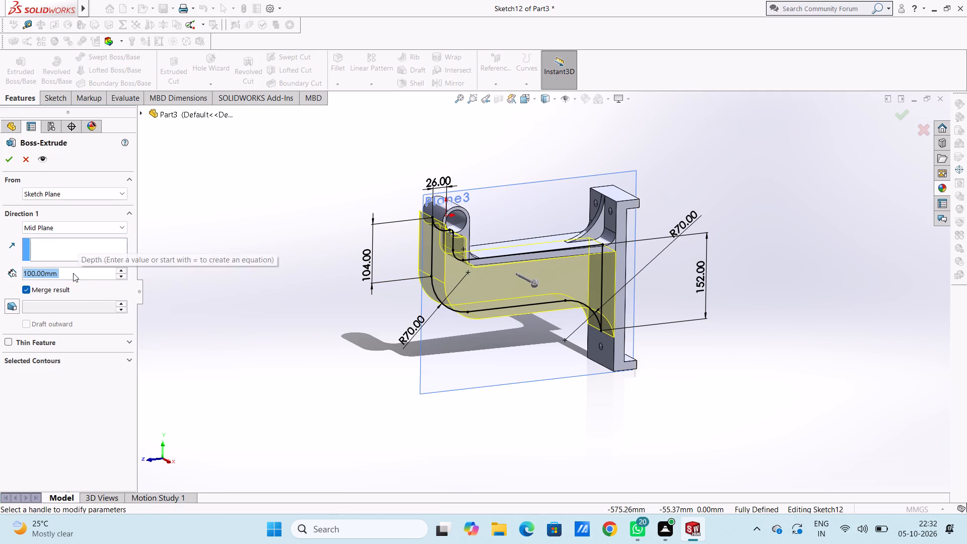
type("12")
key("Return")
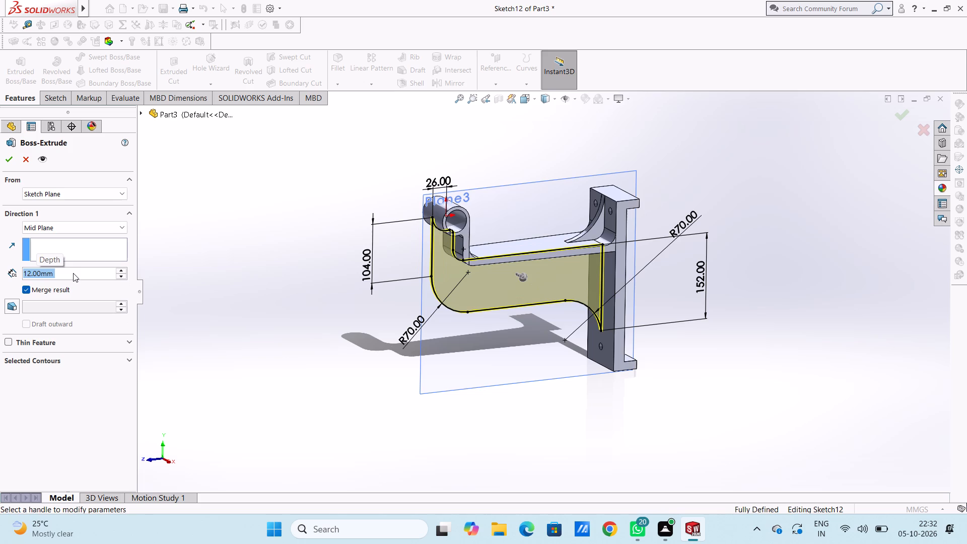
left_click(10, 159)
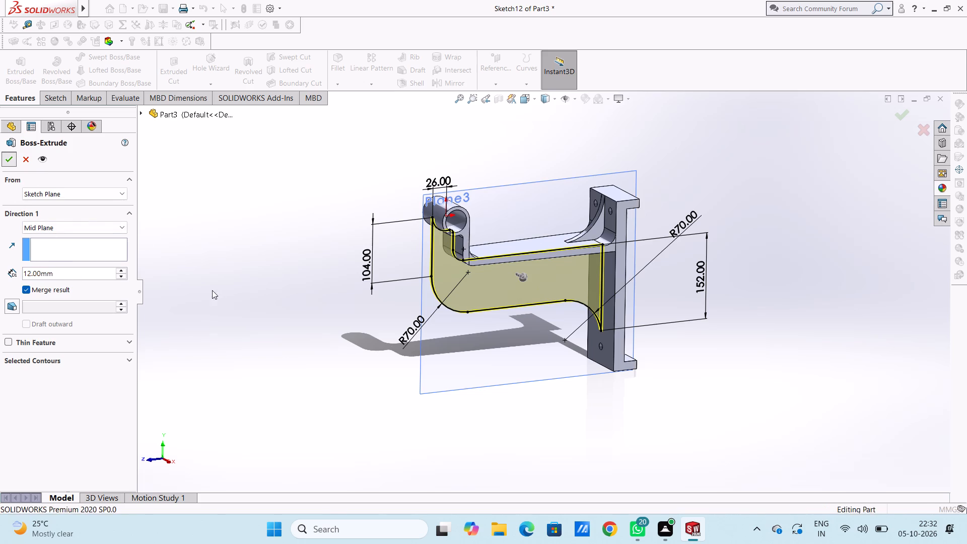
left_click(222, 304)
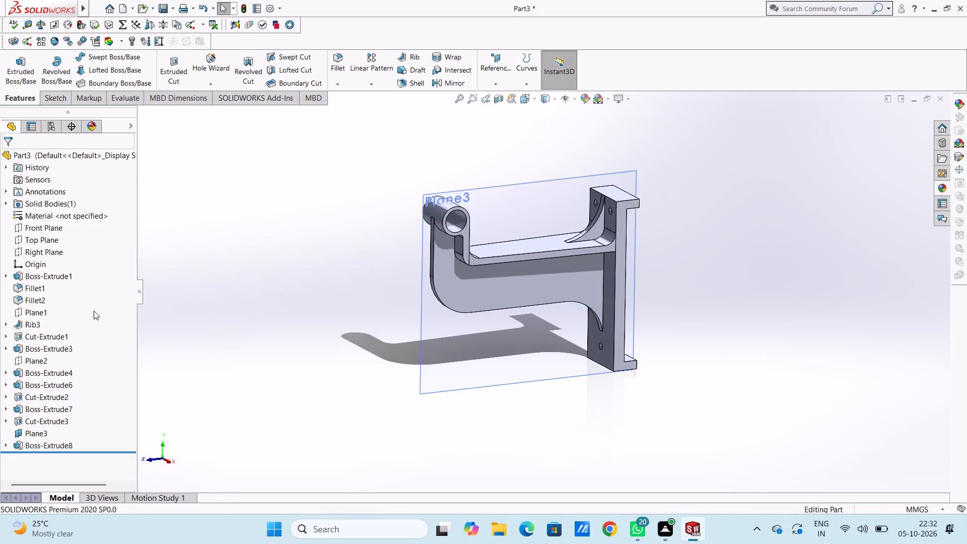
Hide reference plane Plane3.
left_click(47, 432)
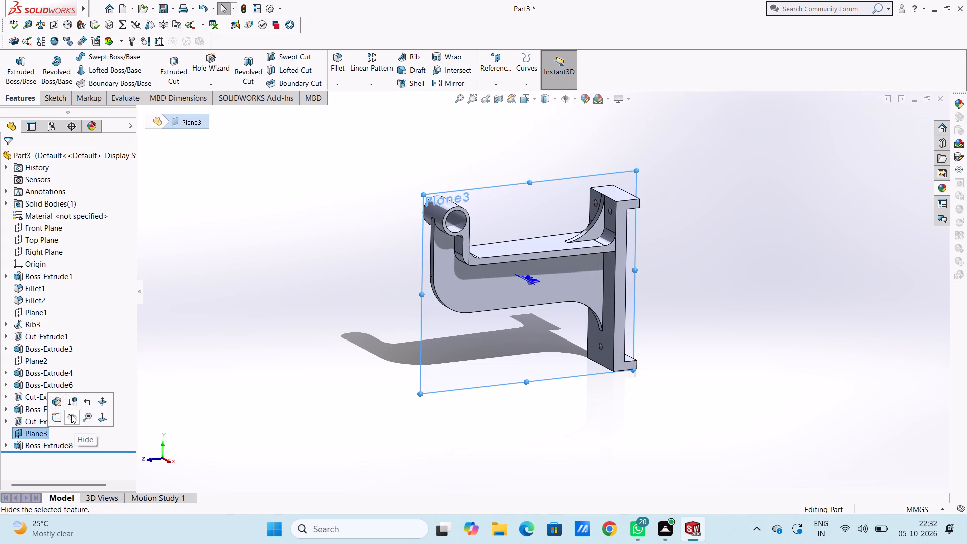
left_click(71, 415)
left_click(216, 403)
Examine the bracket and its web from several sides, finishing in the isometric view.
middle_click_drag(381, 323, 428, 330)
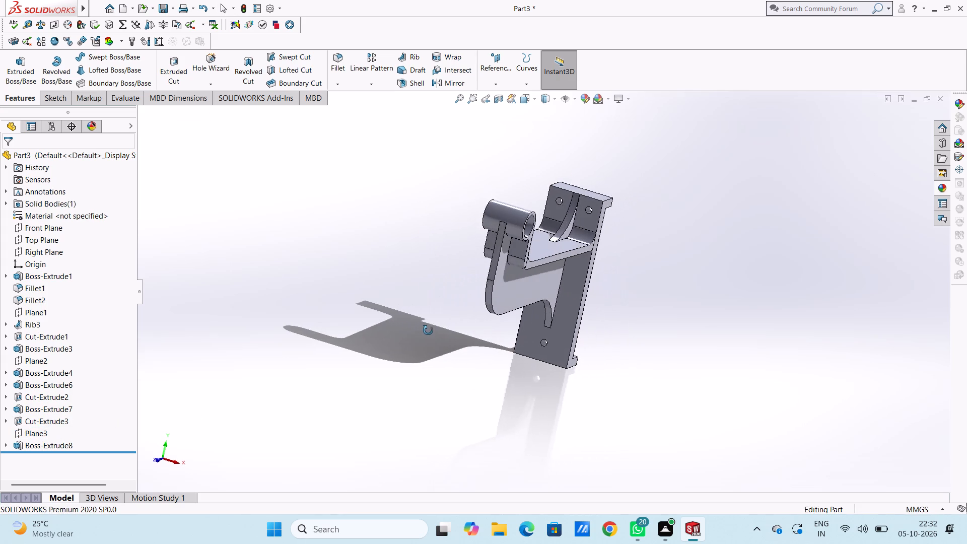
middle_click_drag(428, 330, 362, 296)
scroll(636, 308, "down", 5)
middle_click_drag(658, 339, 798, 403)
scroll(732, 386, "up", 4)
middle_click_drag(672, 402, 548, 404)
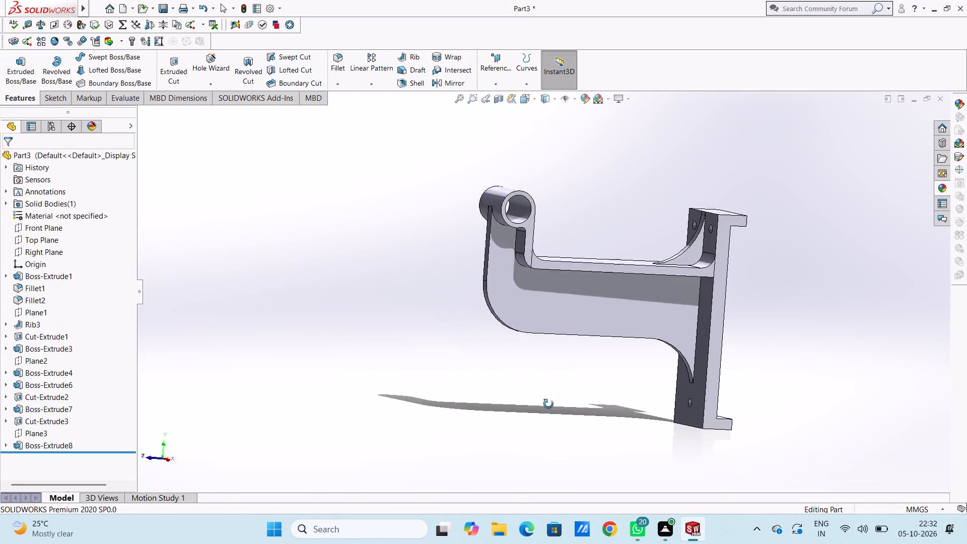
middle_click_drag(548, 404, 624, 437)
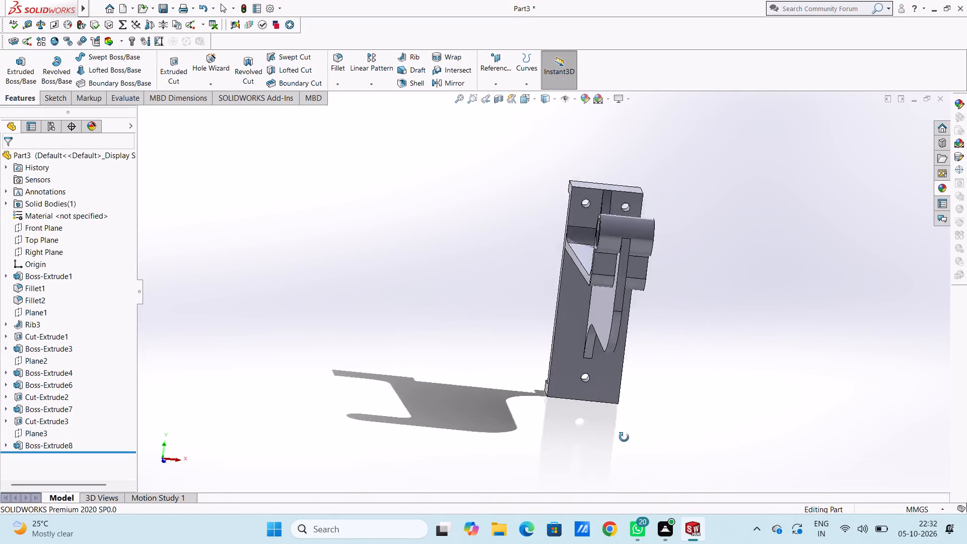
middle_click_drag(624, 437, 566, 427)
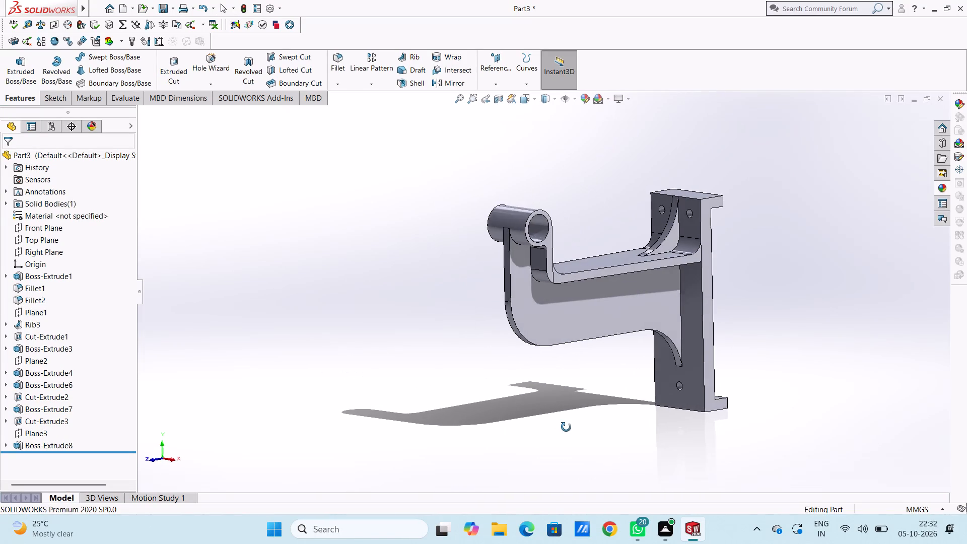
middle_click_drag(566, 427, 550, 428)
scroll(545, 426, "up", 4)
middle_click_drag(518, 390, 510, 389)
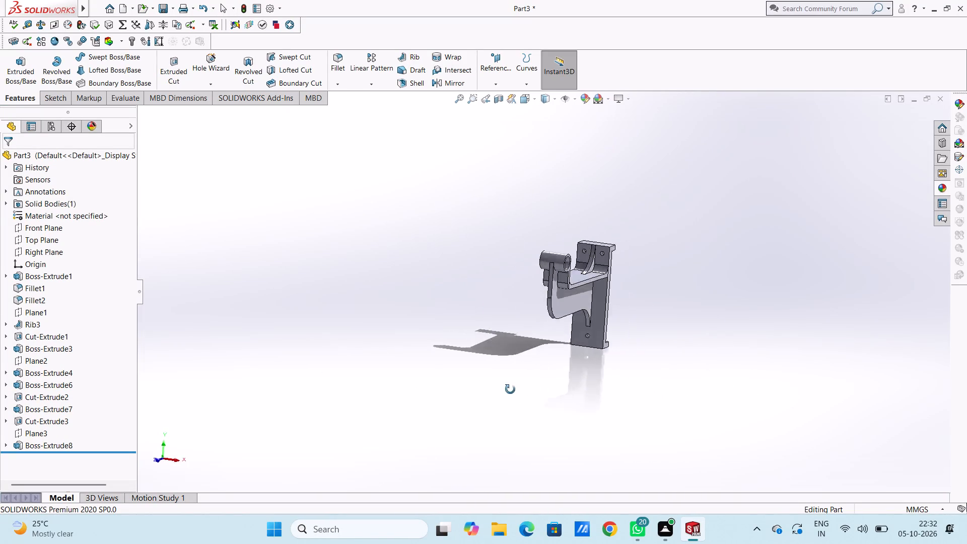
middle_click_drag(510, 389, 542, 433)
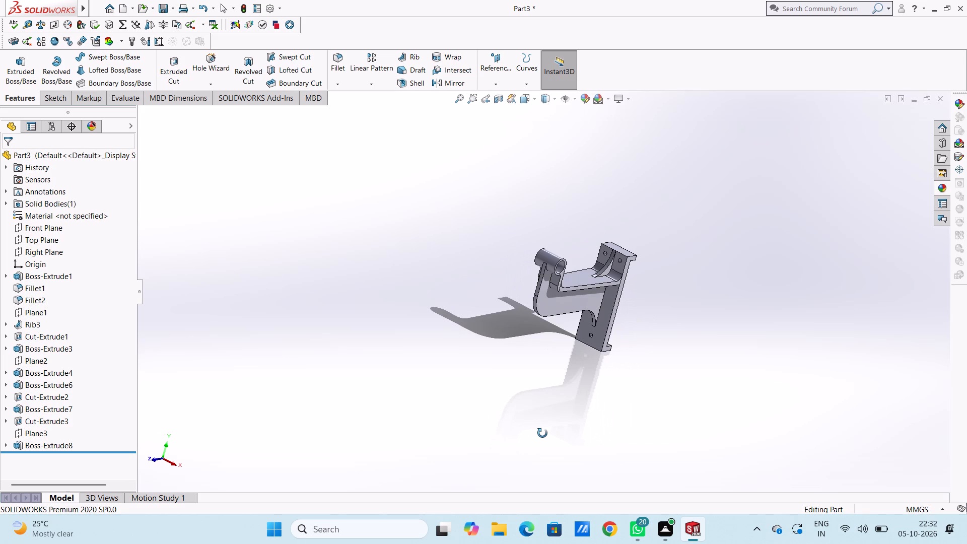
middle_click_drag(542, 433, 544, 437)
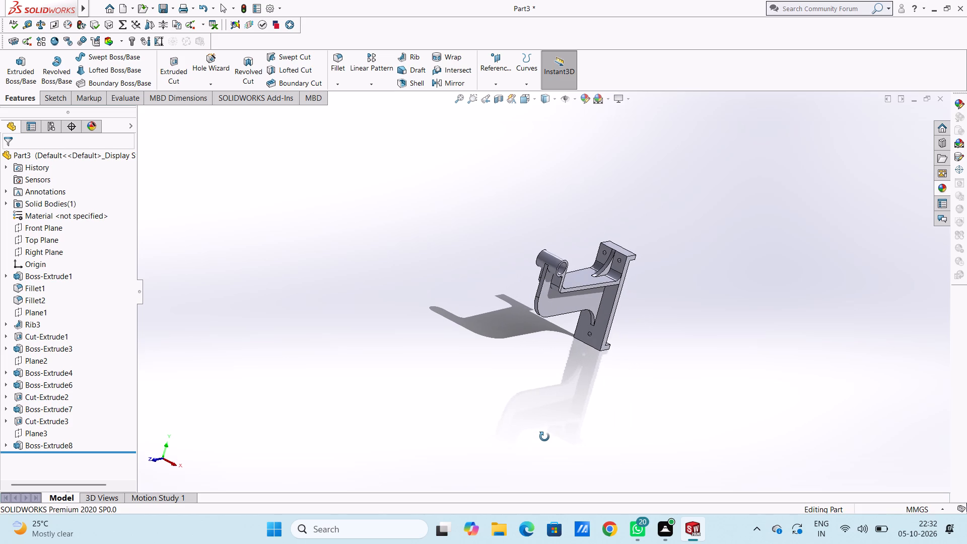
middle_click_drag(544, 437, 525, 426)
key("Escape")
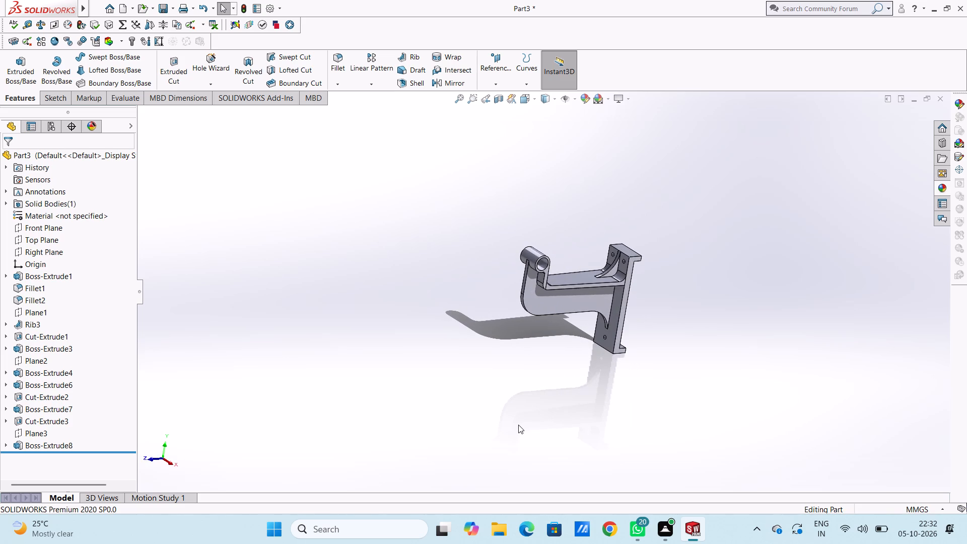
key("Escape")
key("ctrl+7")
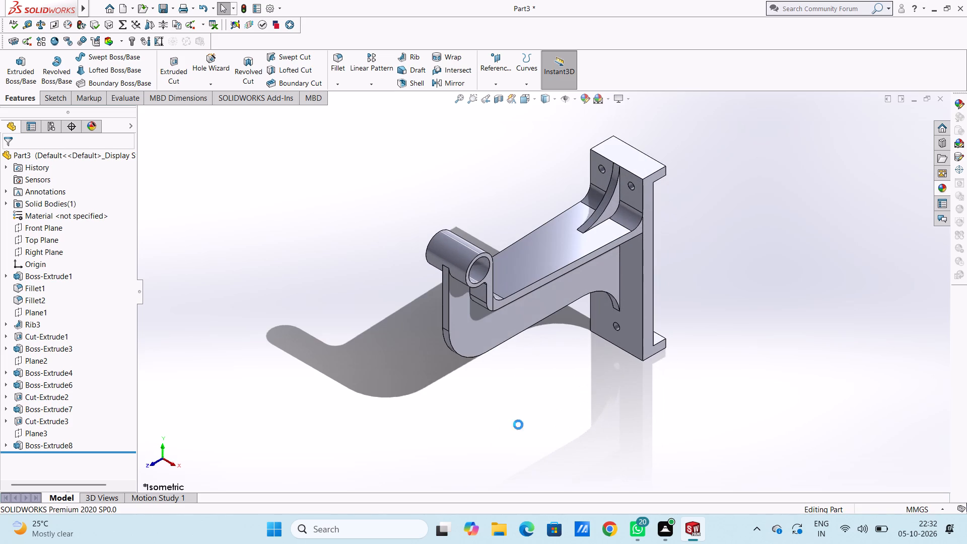
scroll(532, 385, "up", 1)
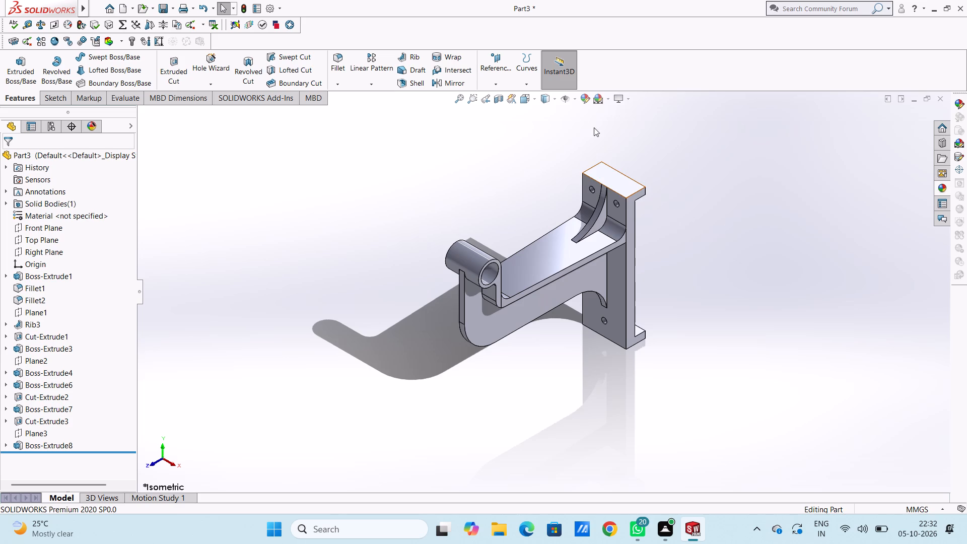
Colour the whole part green using RGB 0, 138, 93.
left_click(585, 101)
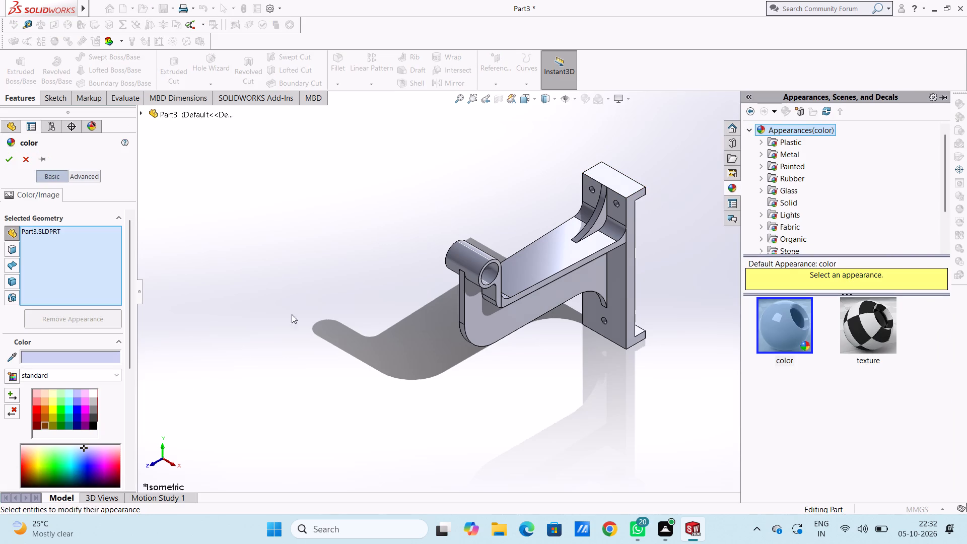
scroll(79, 402, "down", 2)
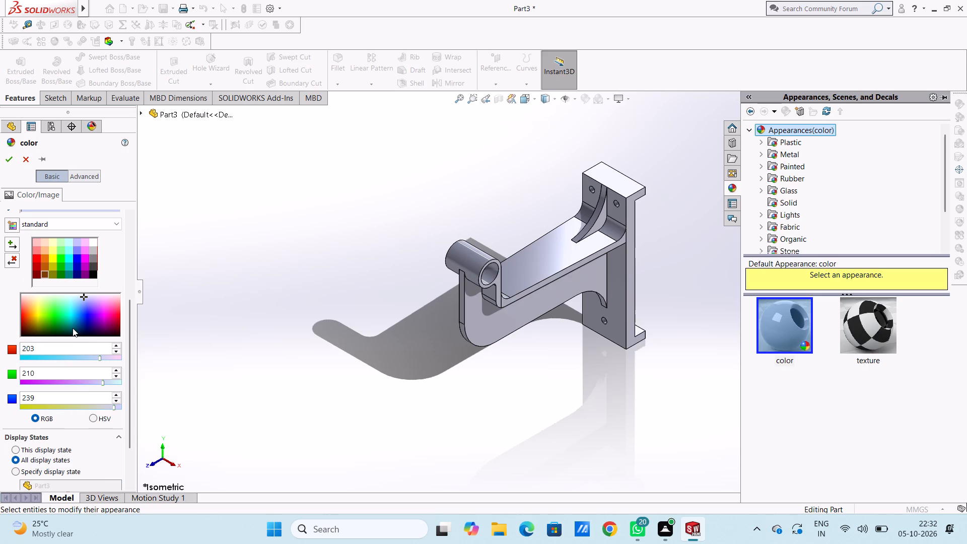
left_click(73, 328)
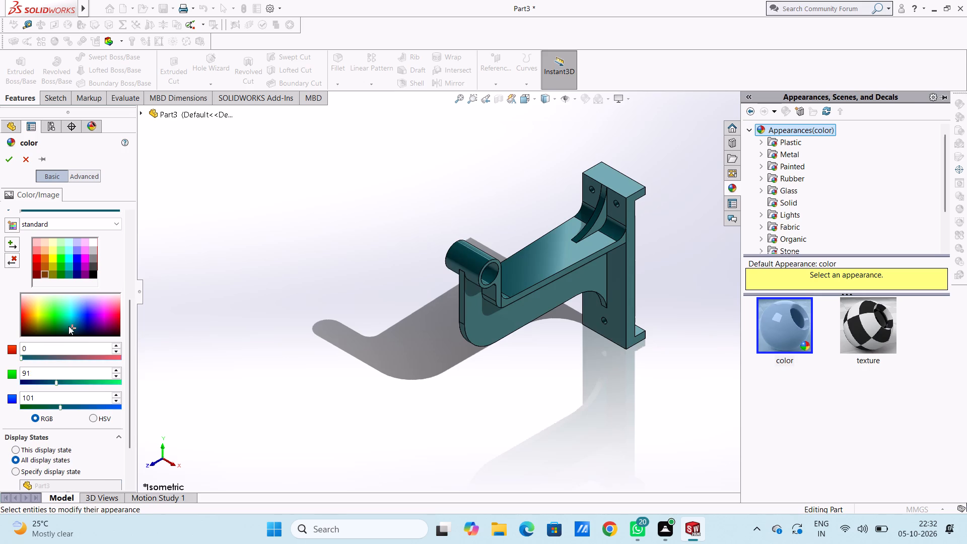
left_click(65, 322)
left_click(66, 316)
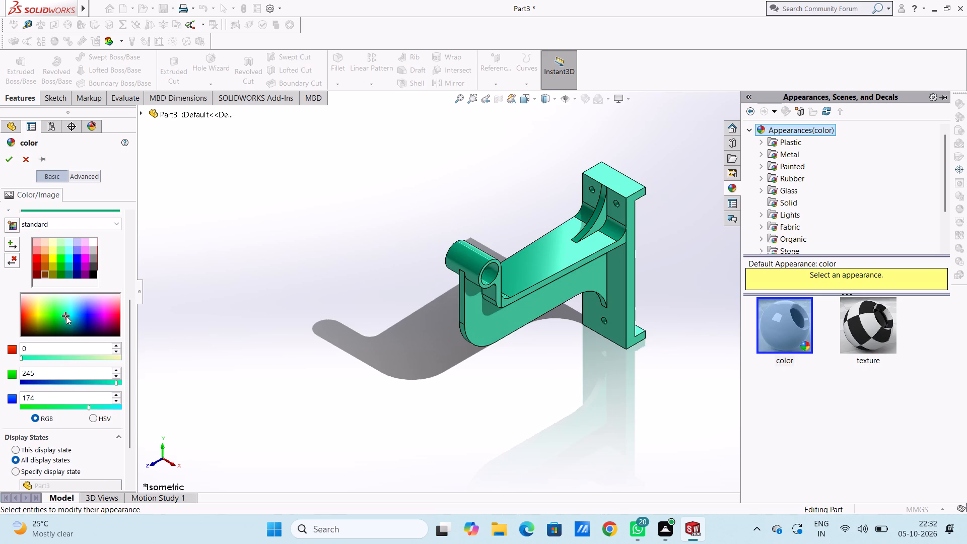
left_click(68, 326)
left_click(63, 328)
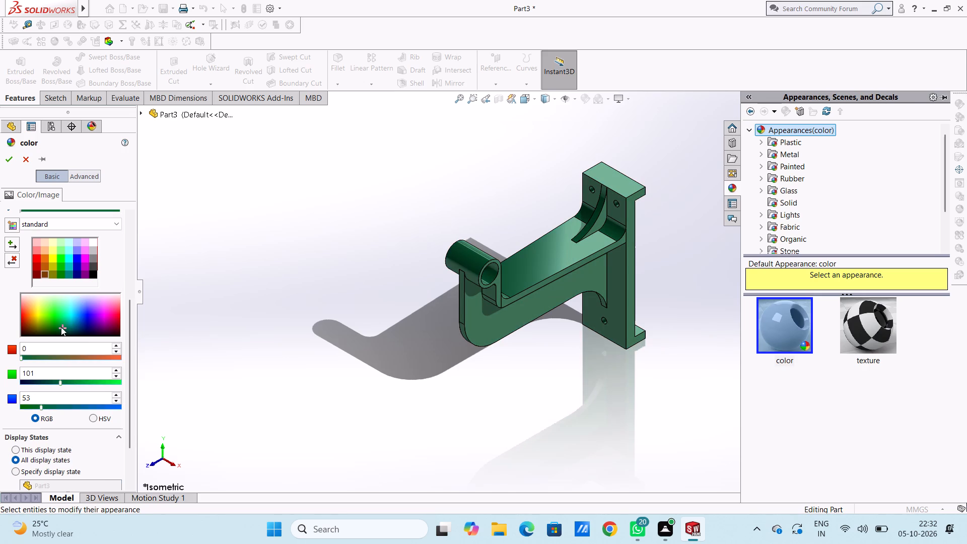
left_click(59, 326)
left_click(57, 323)
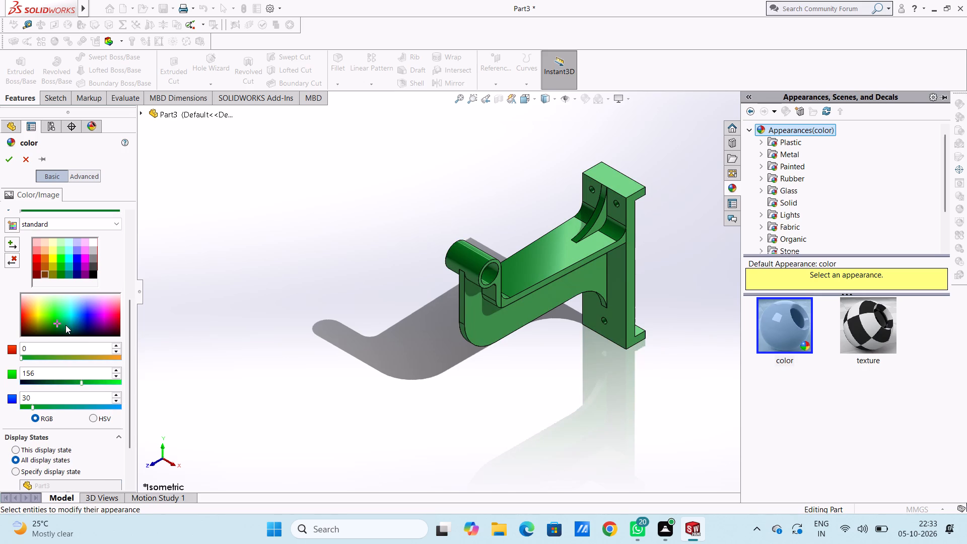
left_click(65, 325)
left_click(65, 325)
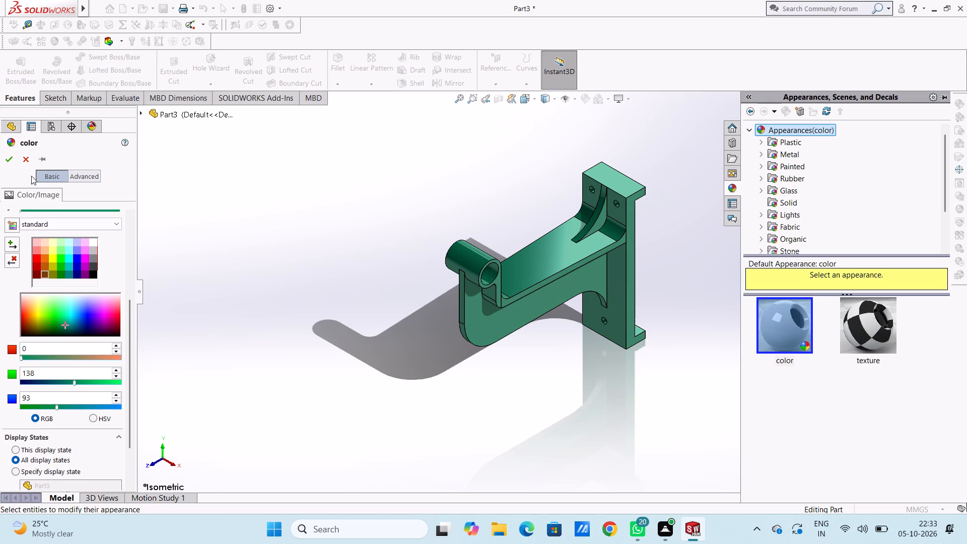
left_click(9, 162)
Apply the chromium plate metal appearance to the inner cylindrical face of the ring only.
scroll(605, 244, "down", 2)
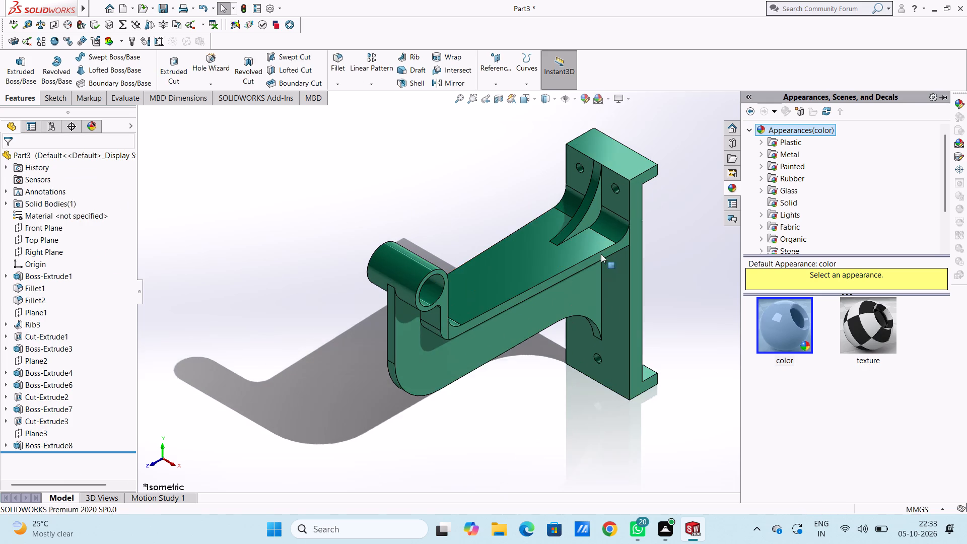
scroll(601, 254, "down", 1)
scroll(336, 305, "down", 2)
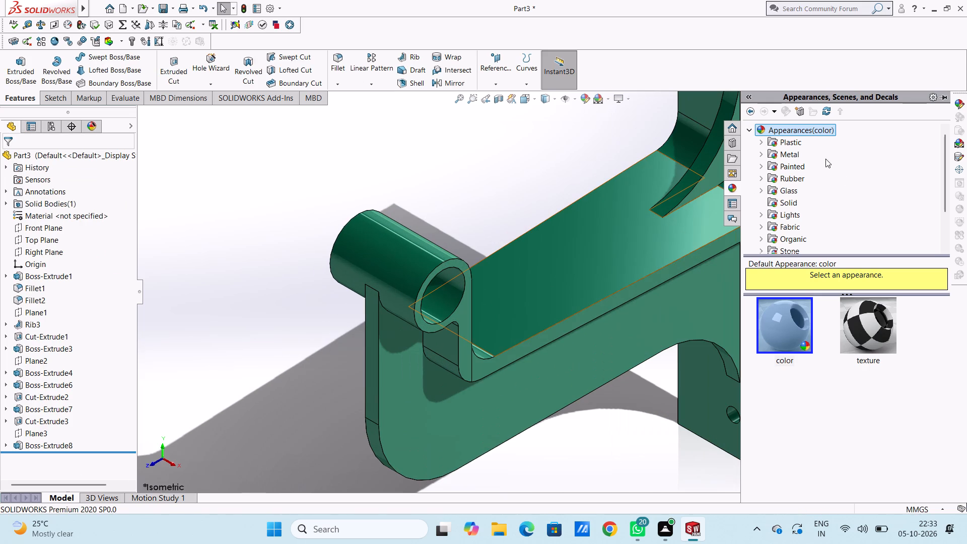
left_click(782, 158)
left_click_drag(871, 319, 857, 325)
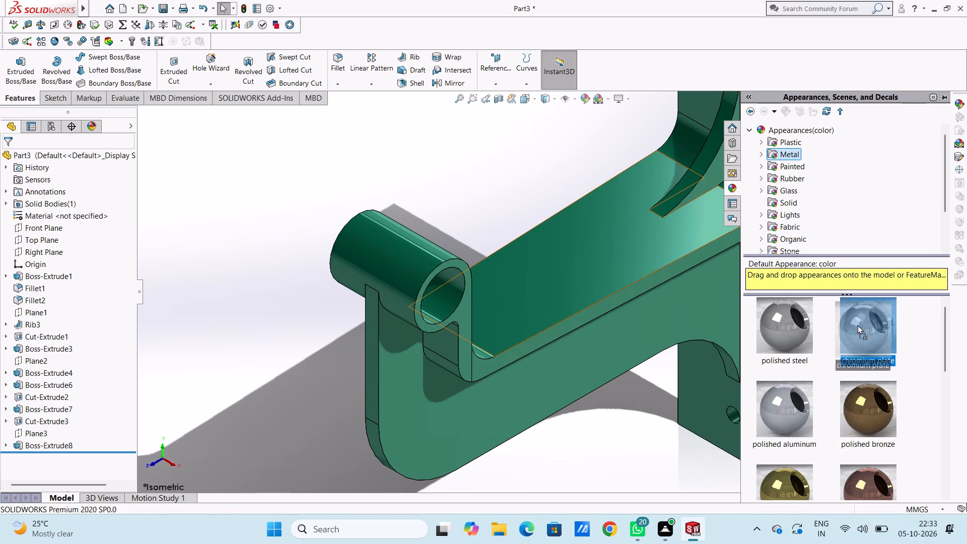
left_click_drag(857, 325, 443, 295)
left_click(443, 295)
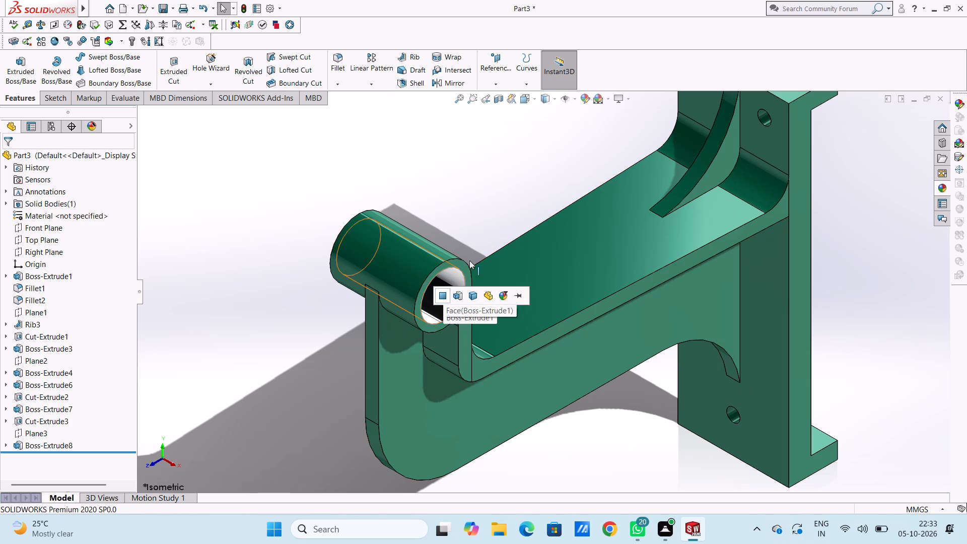
Apply the chromium plate appearance to the inner face of the lower hole in the wall.
scroll(614, 323, "up", 3)
scroll(655, 391, "down", 4)
scroll(570, 290, "down", 4)
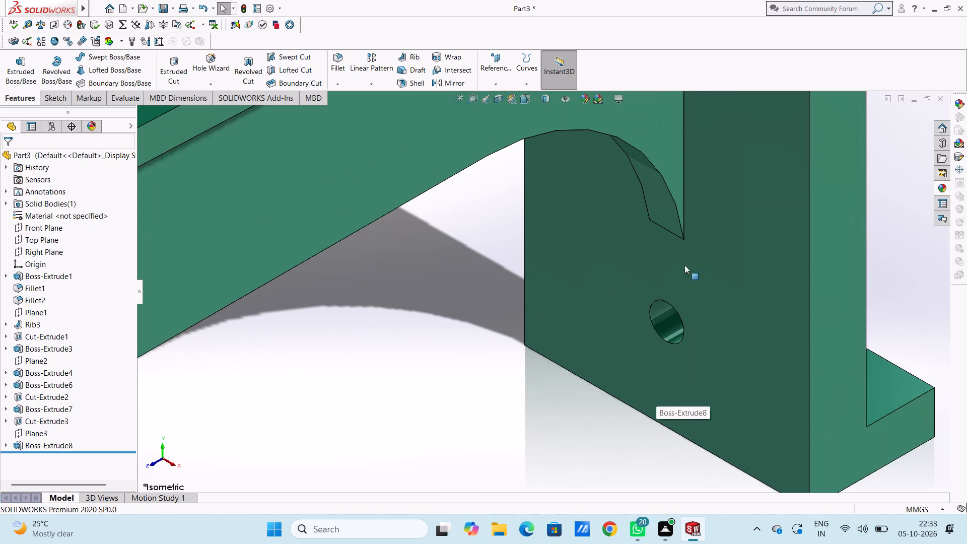
left_click(937, 188)
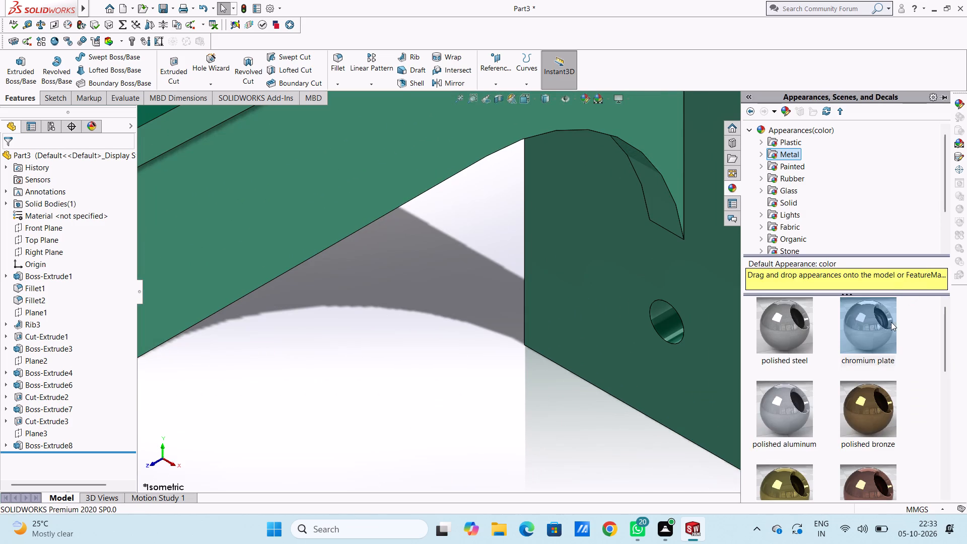
left_click_drag(887, 325, 761, 355)
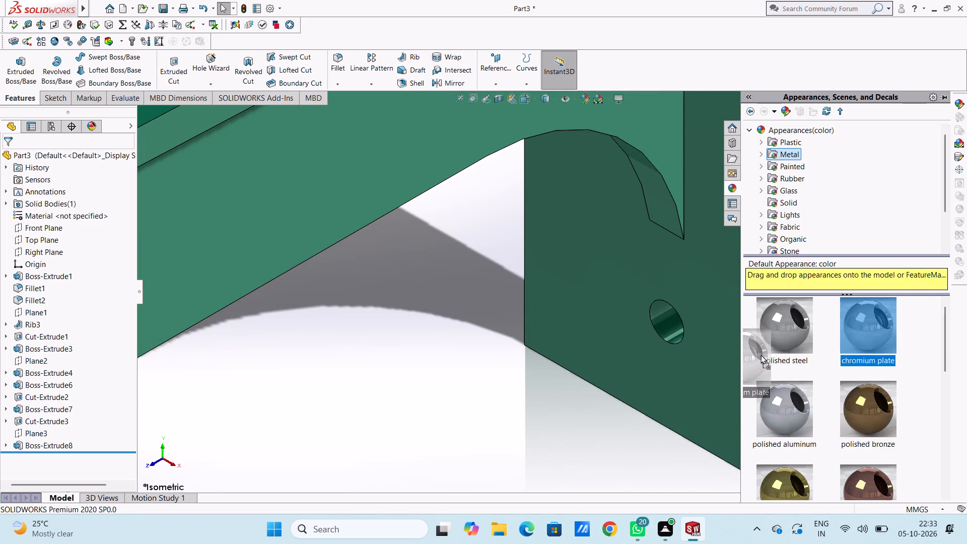
left_click_drag(761, 355, 671, 319)
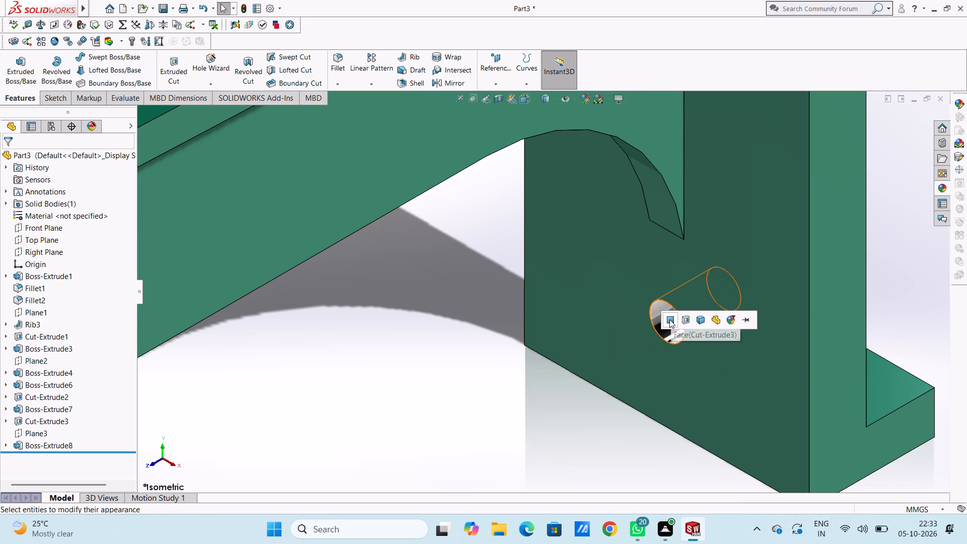
left_click(669, 319)
Apply the chromium plate appearance to the inner face of the upper wall hole on the far side of the curved rib.
scroll(665, 320, "up", 4)
scroll(532, 175, "up", 6)
scroll(533, 162, "down", 11)
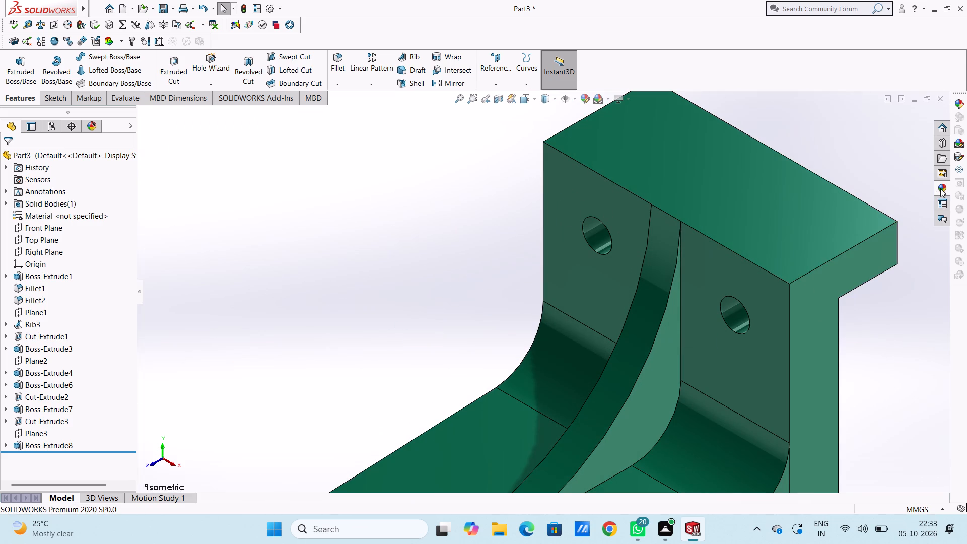
left_click(940, 188)
left_click_drag(883, 320, 606, 251)
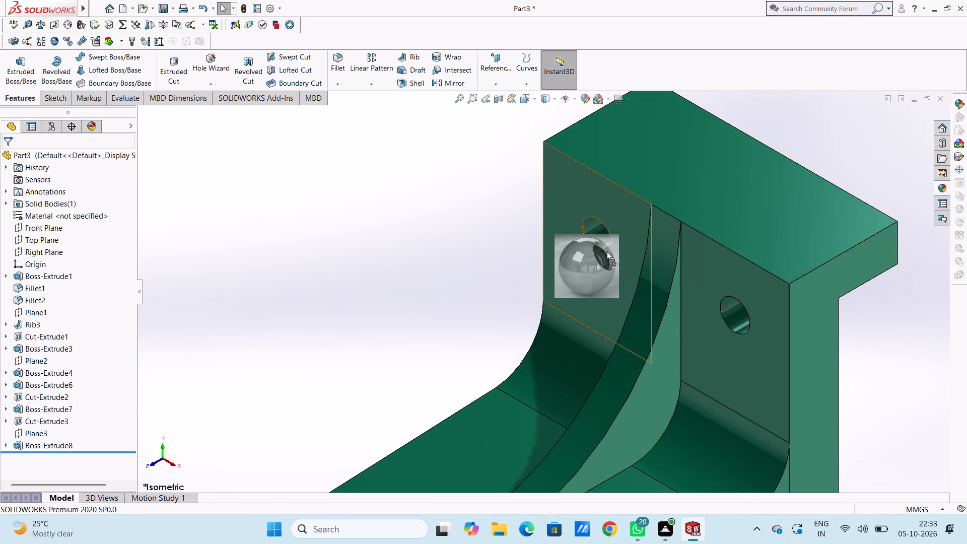
left_click_drag(606, 251, 595, 238)
left_click(595, 238)
Apply the chromium plate appearance to the inner face of the upper wall hole on the near side of the curved rib.
scroll(728, 319, "down", 2)
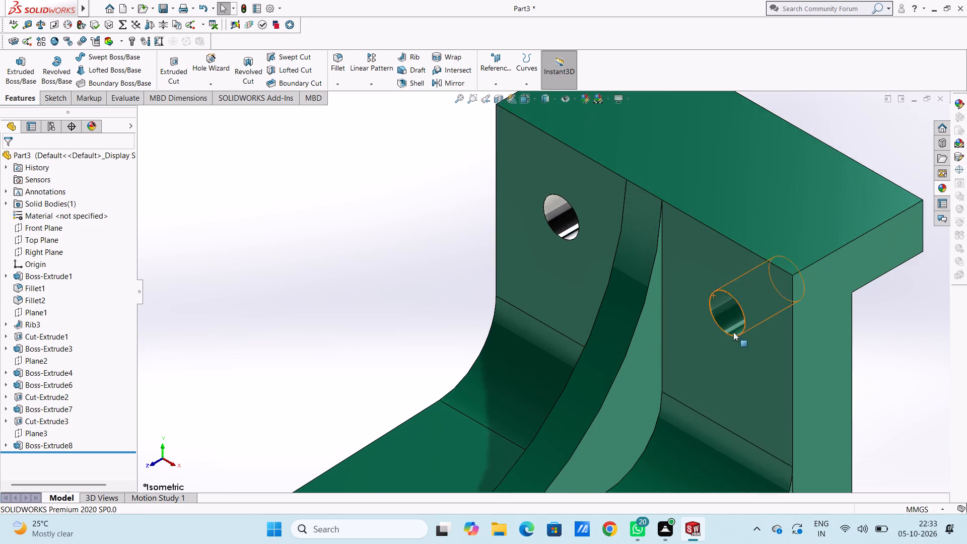
scroll(733, 332, "down", 3)
left_click(936, 187)
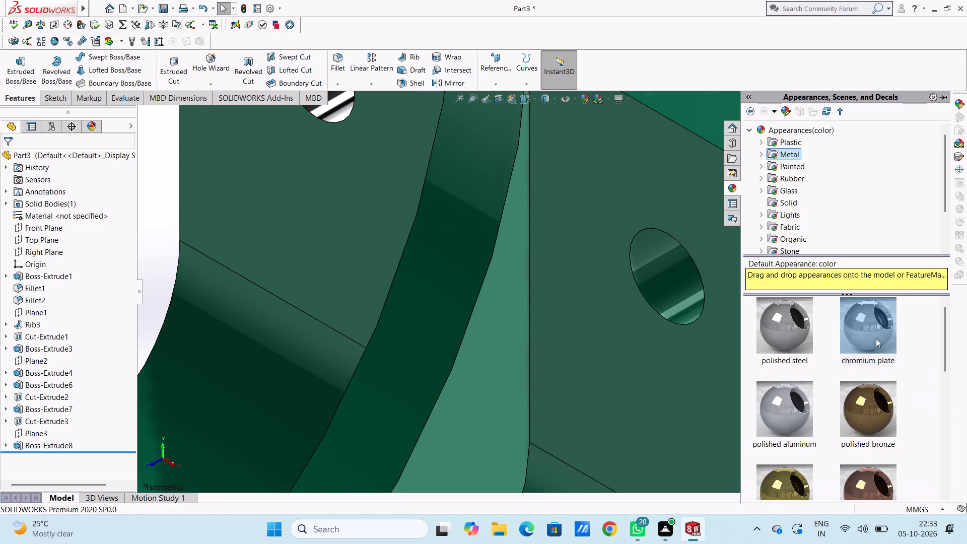
left_click_drag(878, 318, 673, 294)
left_click(672, 294)
scroll(669, 303, "up", 6)
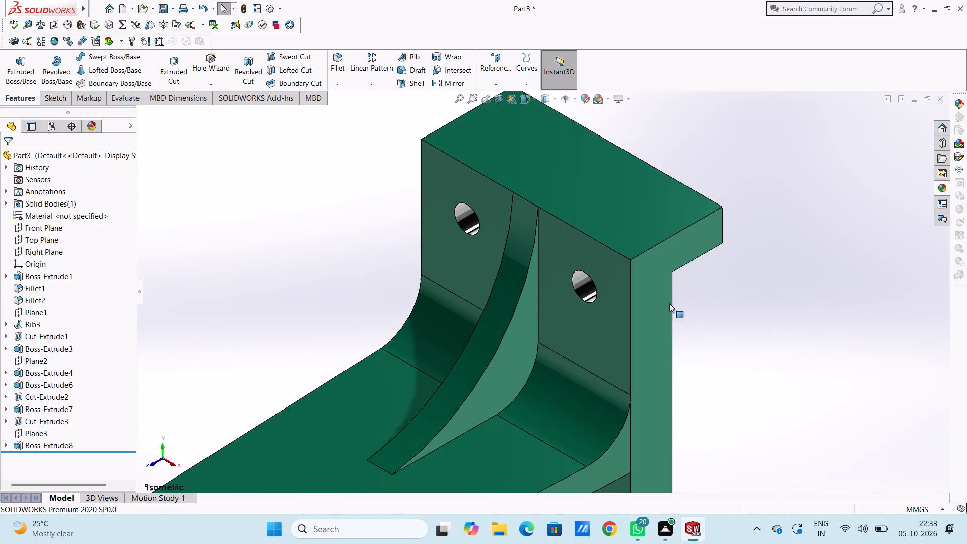
scroll(637, 329, "up", 5)
left_click(677, 383)
Fillet the two edges where the base's underside meets the wall, one on each side of the web, with a 20 mm radius.
scroll(677, 384, "up", 4)
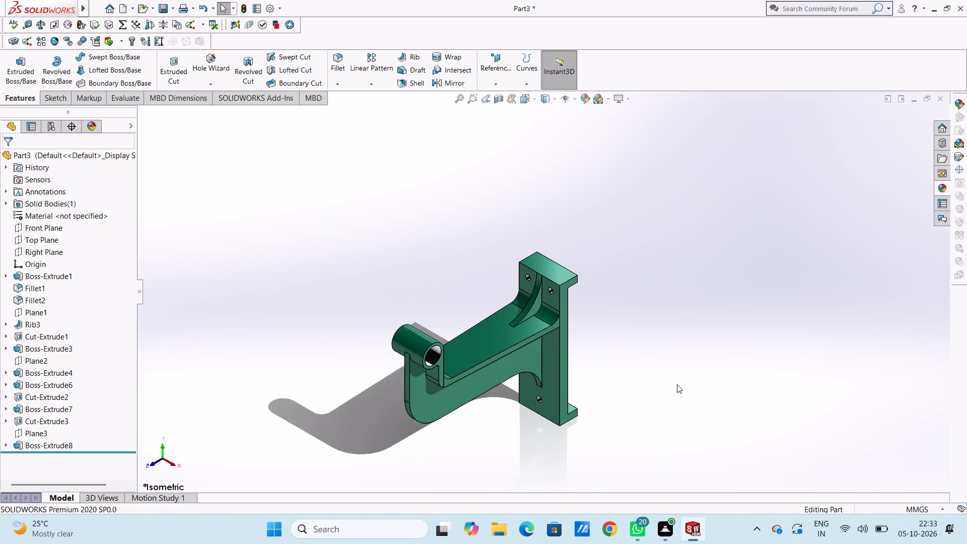
middle_click_drag(676, 382, 657, 369)
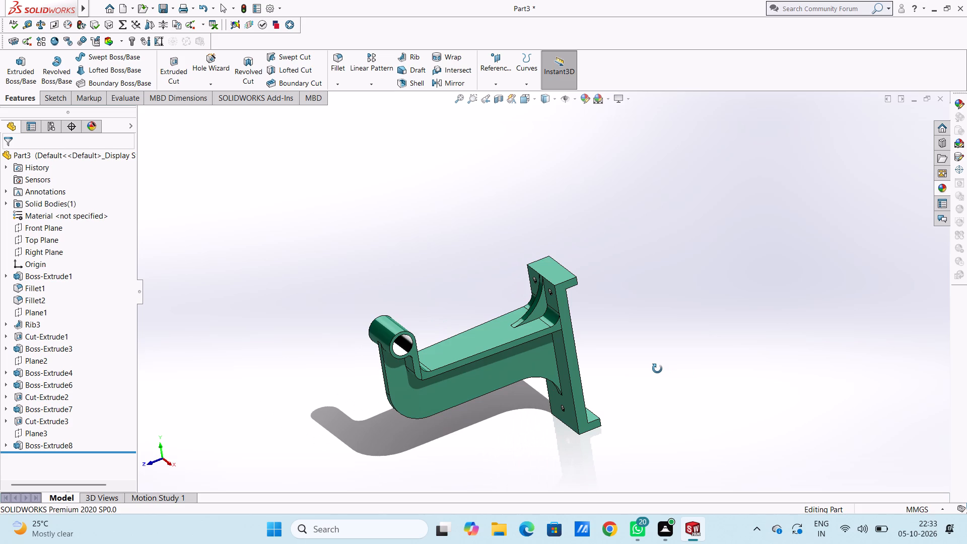
middle_click_drag(657, 369, 666, 270)
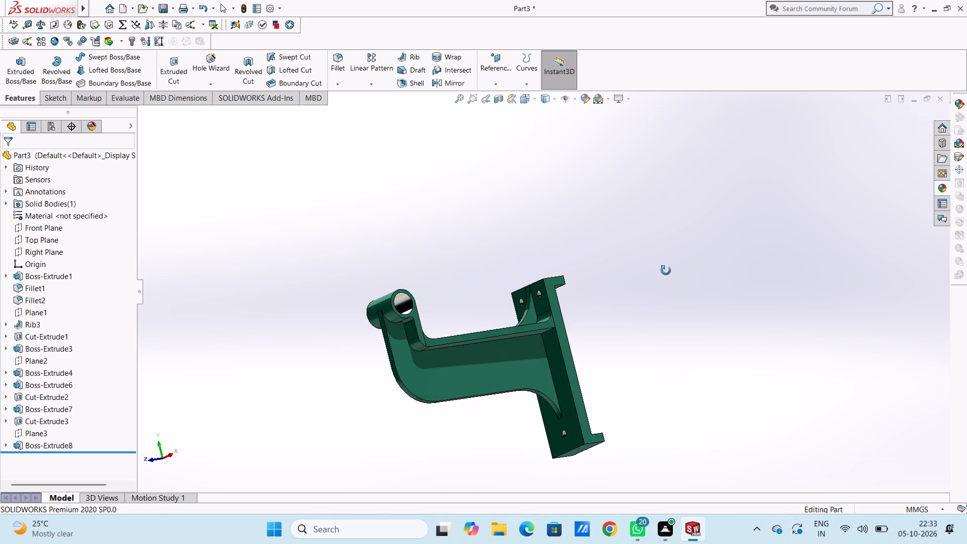
middle_click_drag(666, 270, 659, 268)
scroll(533, 343, "down", 5)
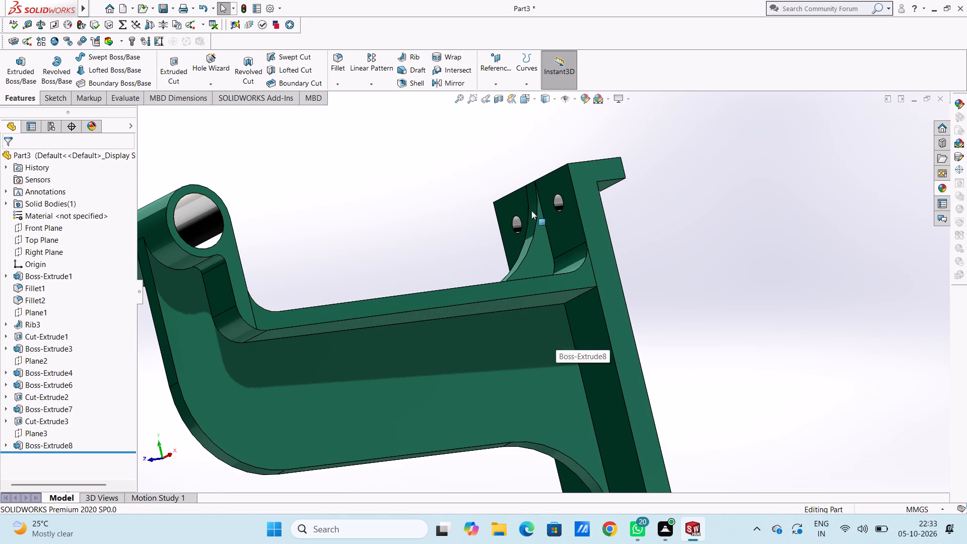
left_click(342, 61)
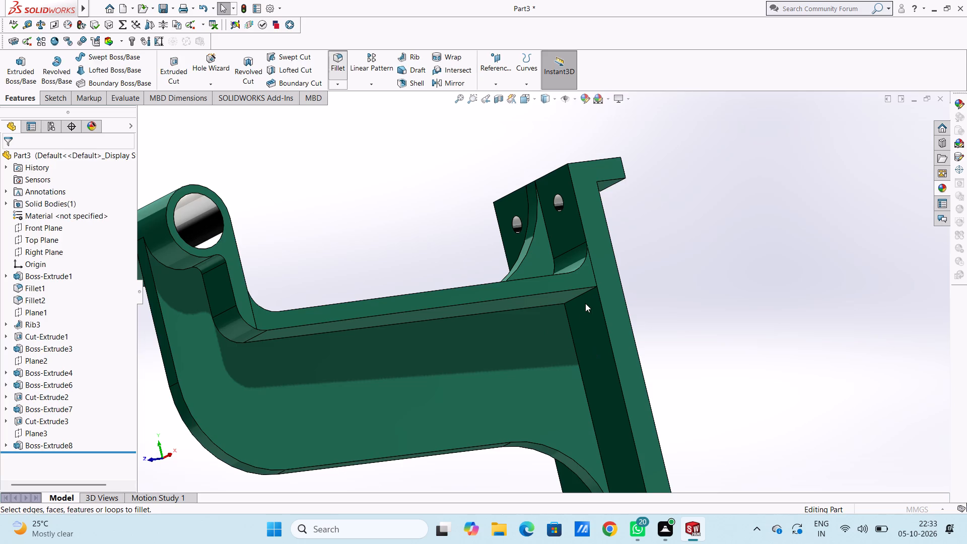
scroll(585, 303, "down", 3)
left_click(577, 283)
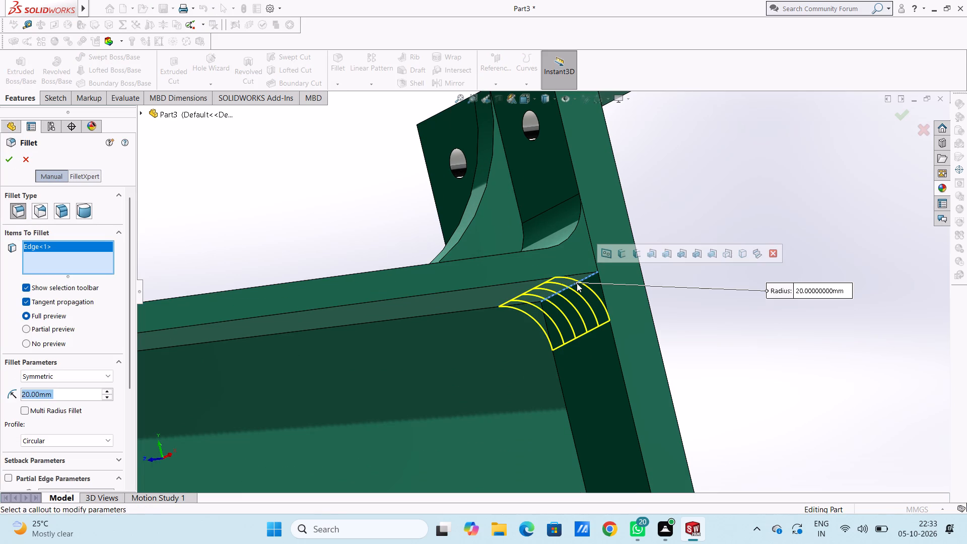
middle_click_drag(534, 354, 639, 314)
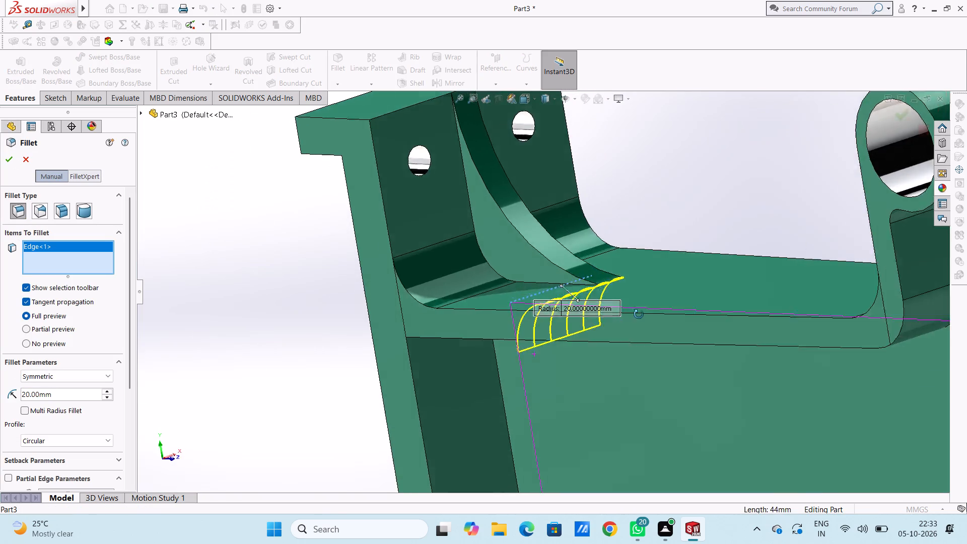
middle_click_drag(639, 314, 636, 270)
scroll(624, 273, "down", 1)
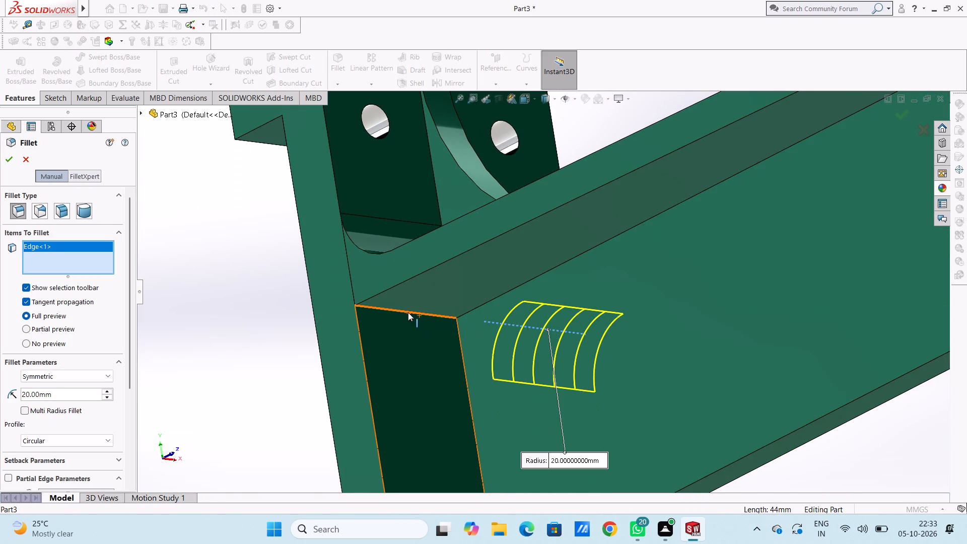
left_click(408, 312)
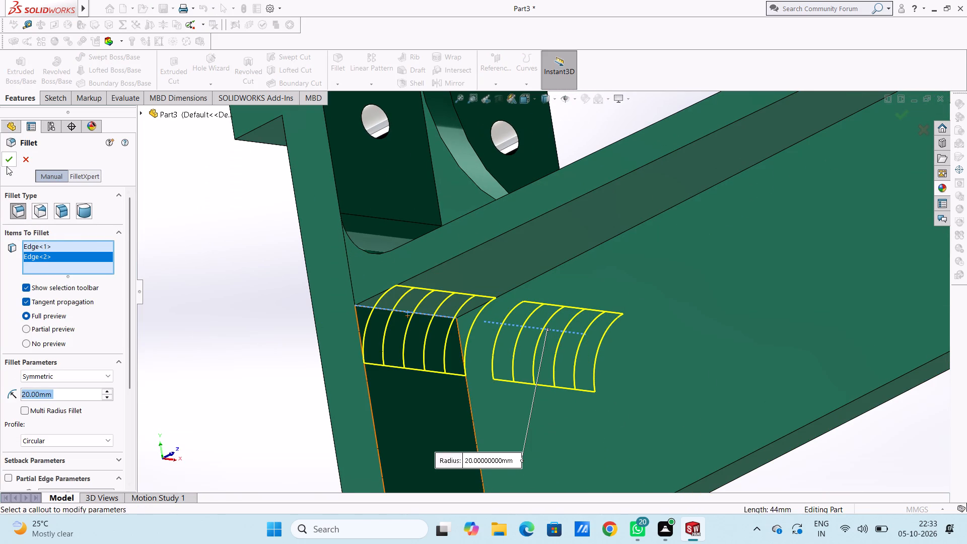
left_click(7, 164)
Examine the filleted bracket from several sides, finishing in the isometric view.
scroll(293, 338, "up", 5)
middle_click_drag(354, 332, 293, 369)
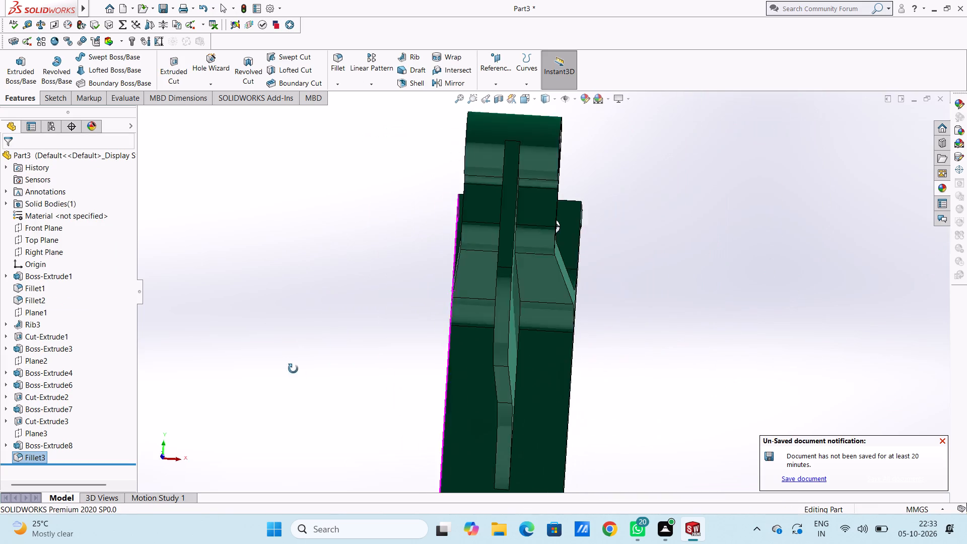
middle_click_drag(293, 369, 263, 403)
scroll(263, 404, "up", 4)
middle_click_drag(698, 317, 656, 319)
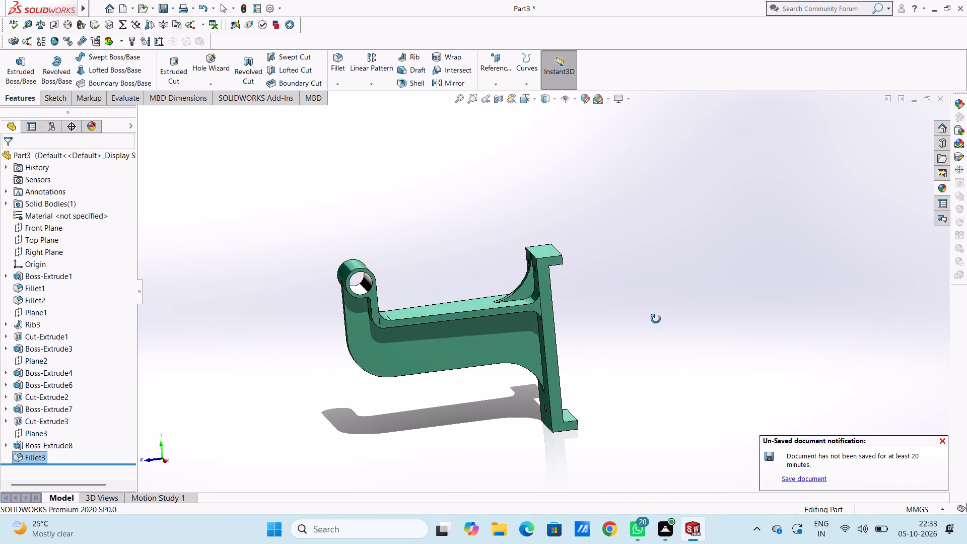
middle_click_drag(656, 319, 670, 316)
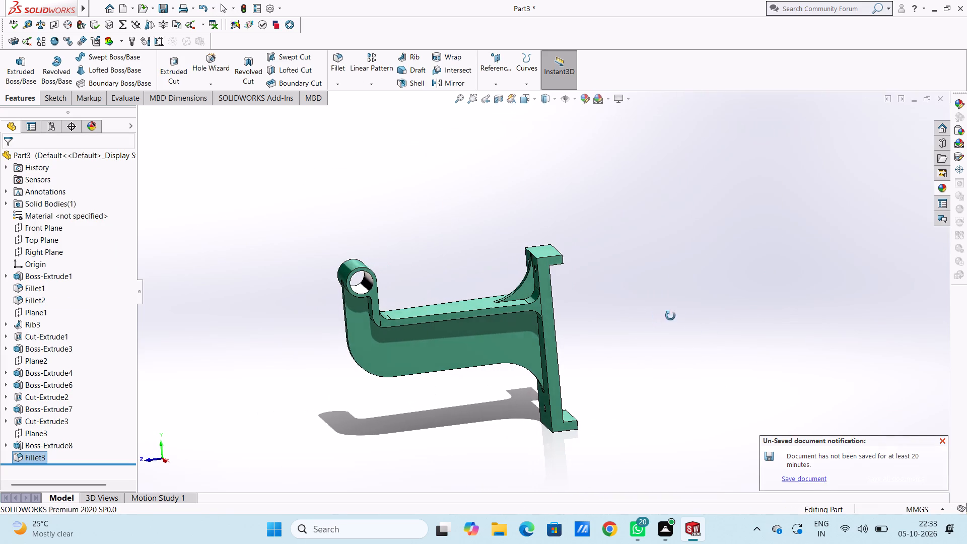
middle_click_drag(670, 316, 693, 316)
scroll(693, 316, "up", 1)
key("Escape")
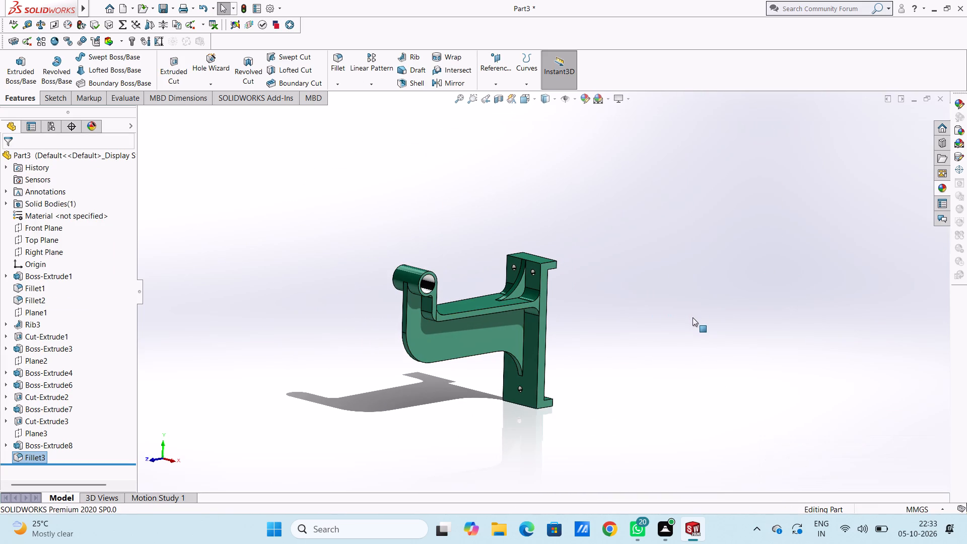
key("ctrl+7")
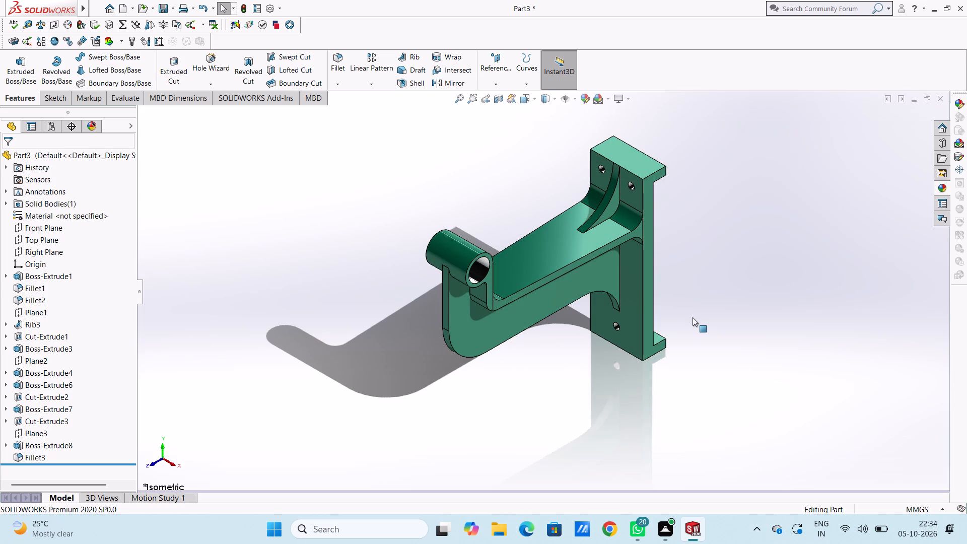
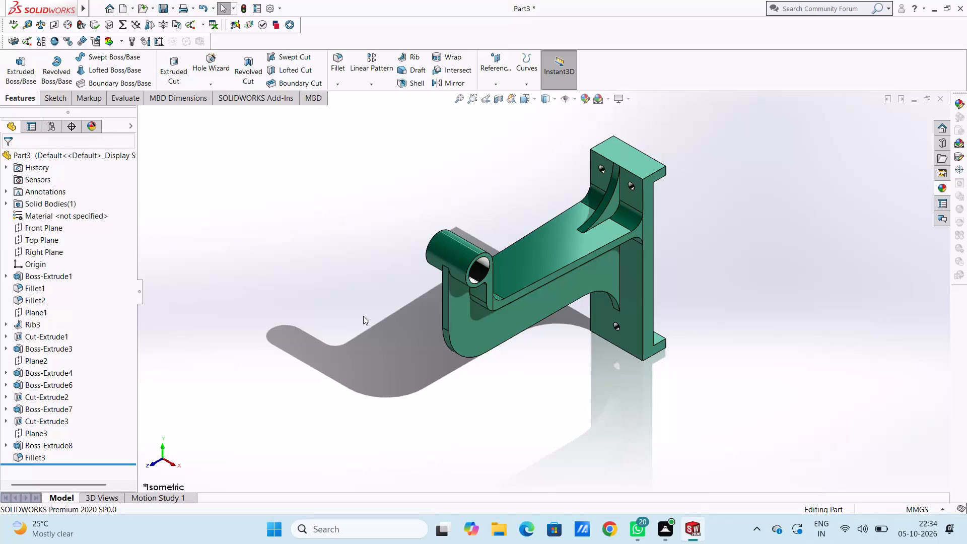
Save the part in the Documents folder as "J-Arm Swivel Bracket with Ø40 Bearing Boss - 300mm Reach".
key("ctrl+s")
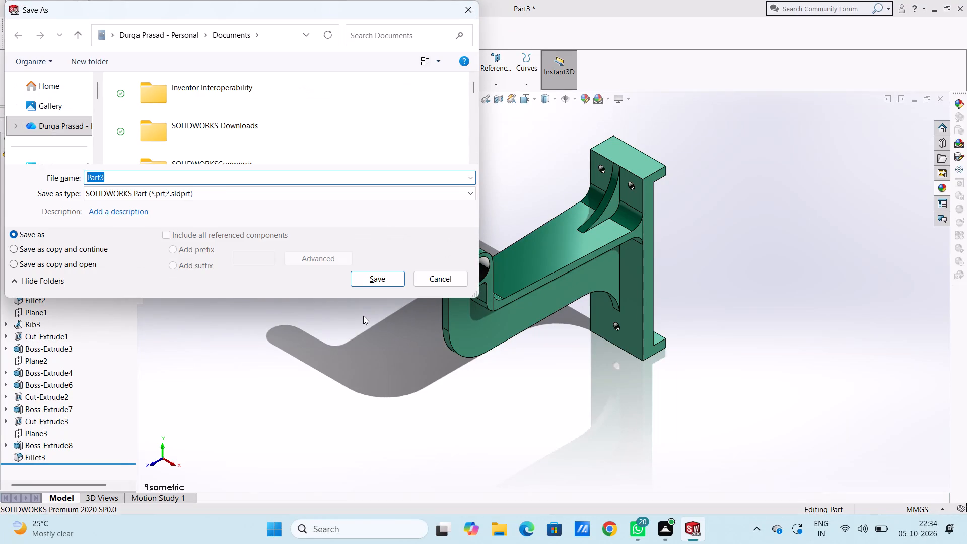
key("ctrl+v")
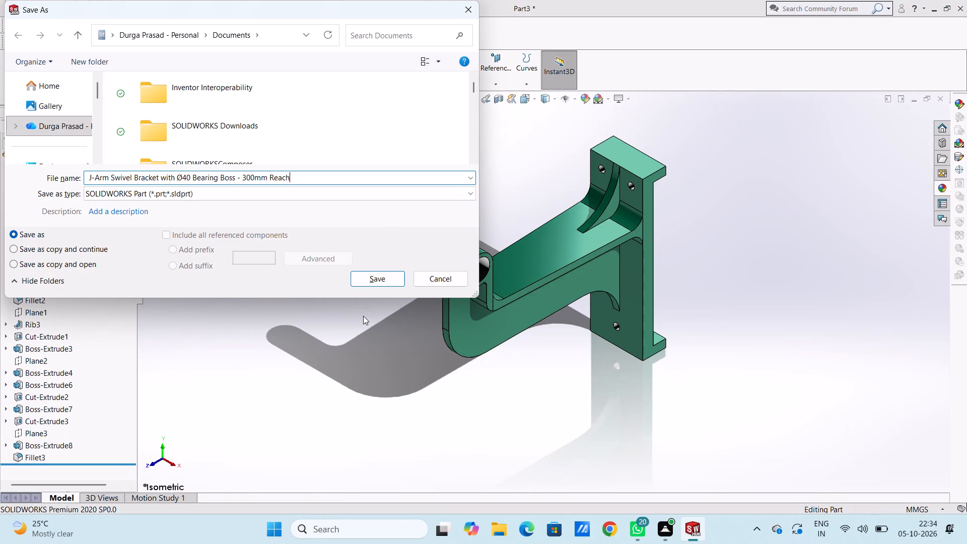
left_click(390, 274)
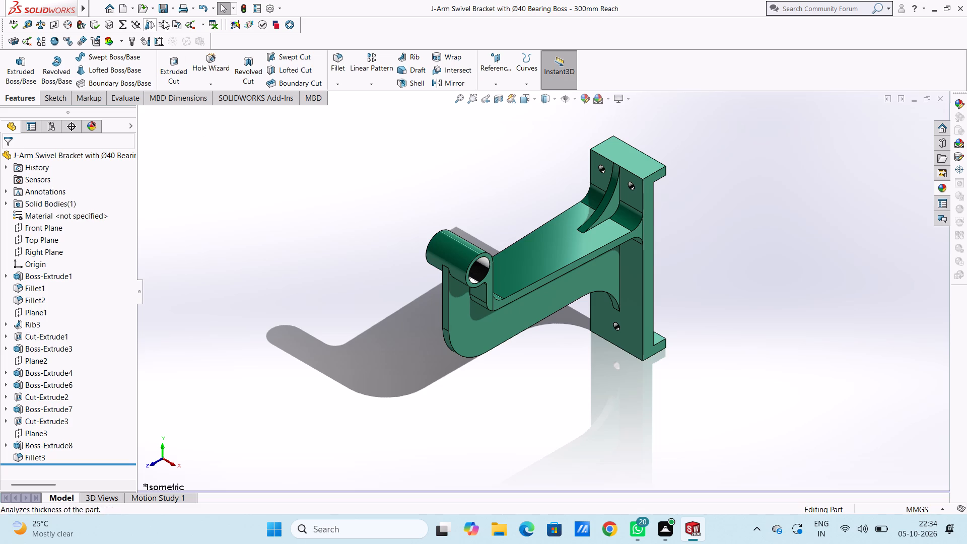
Save a copy of the bracket in Adobe Portable Document Format (*.pdf) under the same file name.
left_click(170, 6)
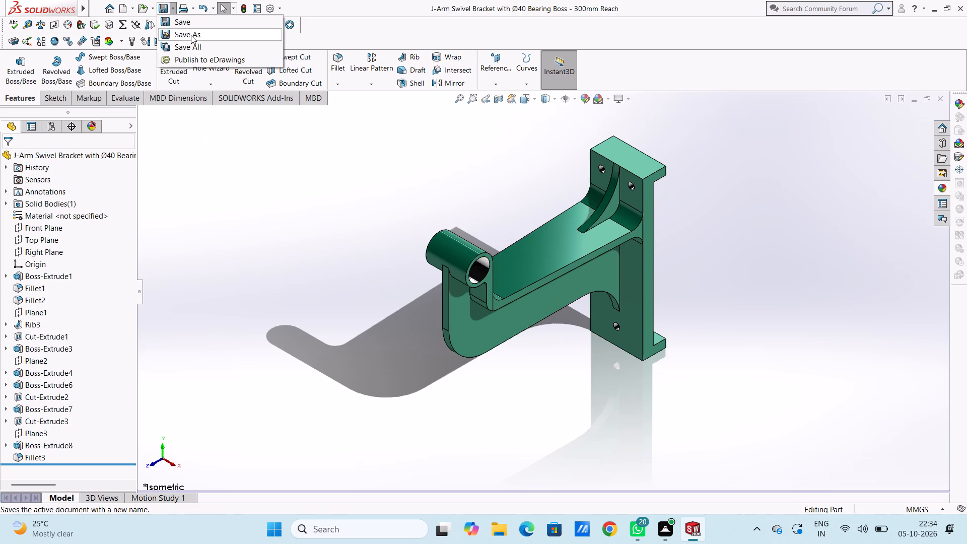
left_click(191, 35)
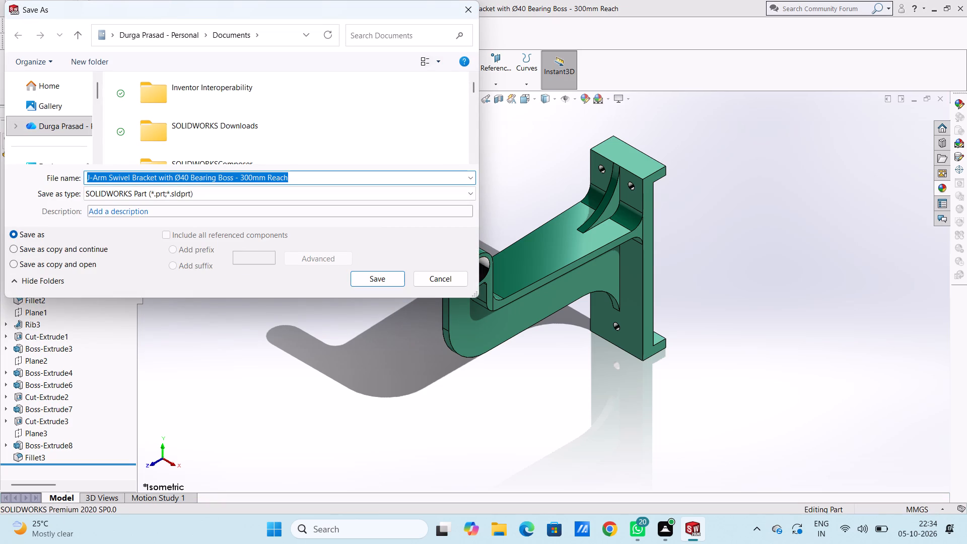
left_click(309, 193)
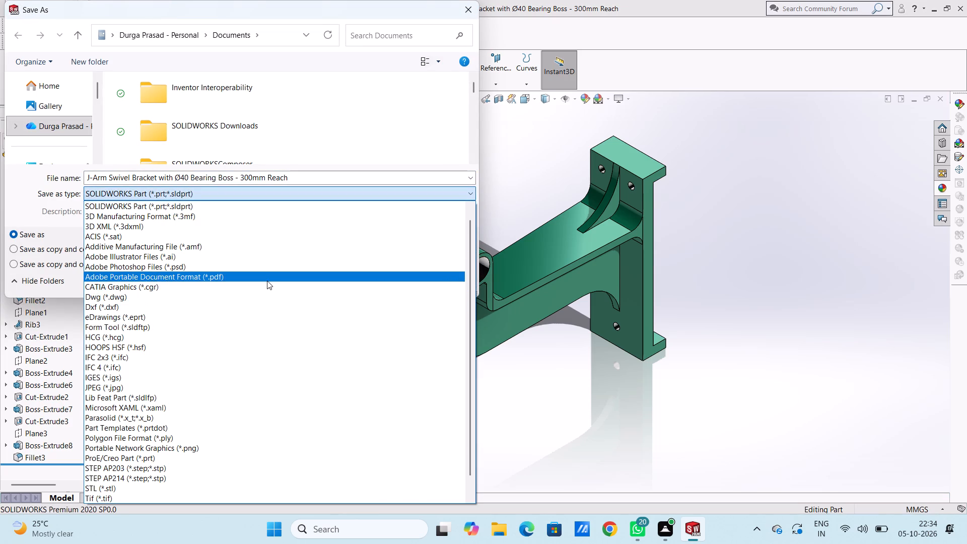
left_click(267, 281)
left_click(372, 301)
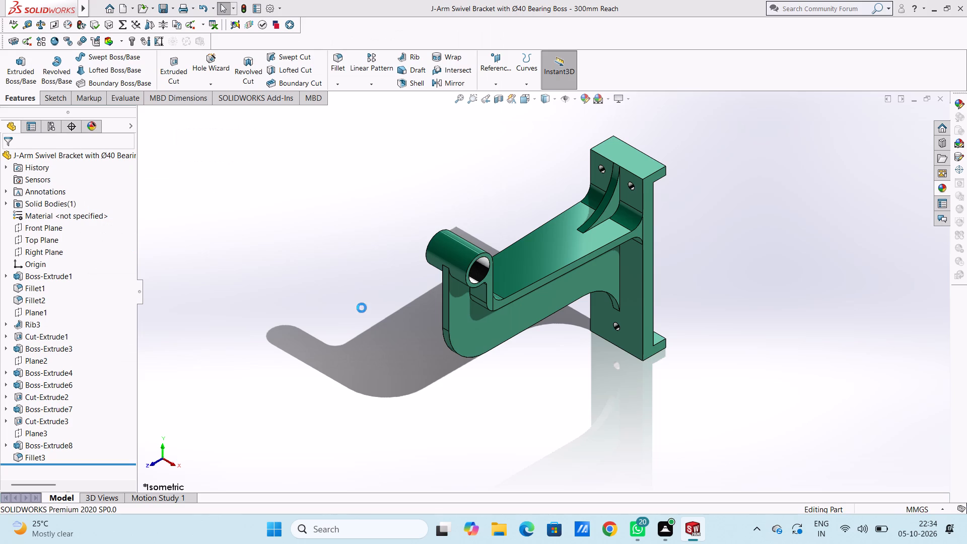